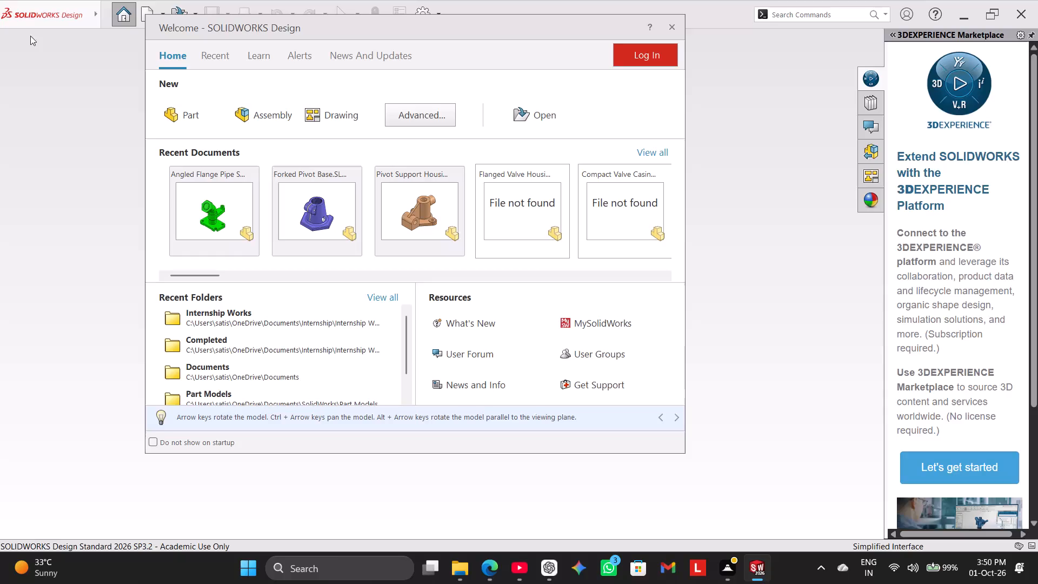
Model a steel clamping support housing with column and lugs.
Create a new part and set its unit system to MMGS (millimeter, gram, second).
left_click(170, 111)
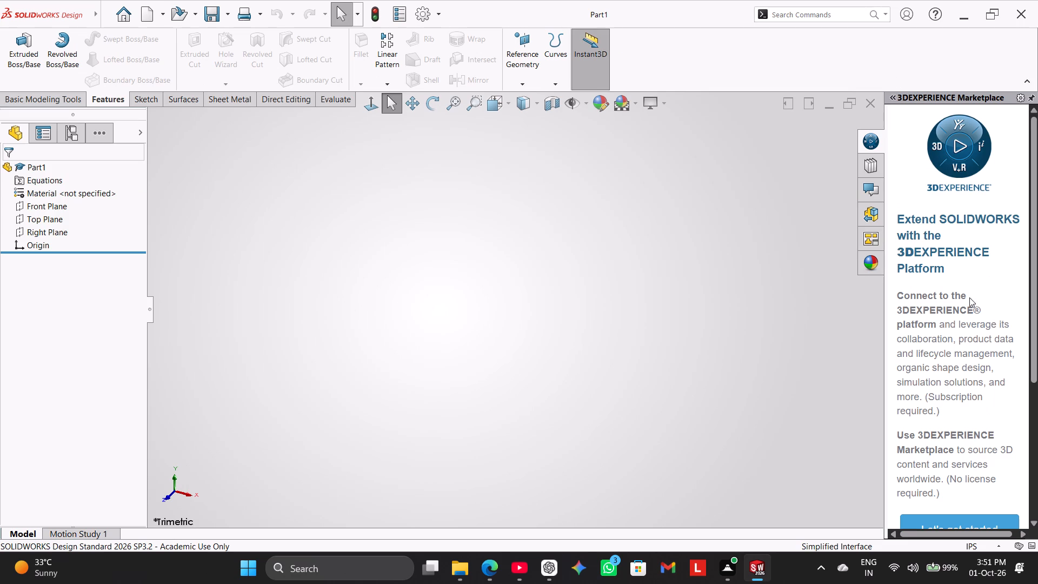
left_click(974, 546)
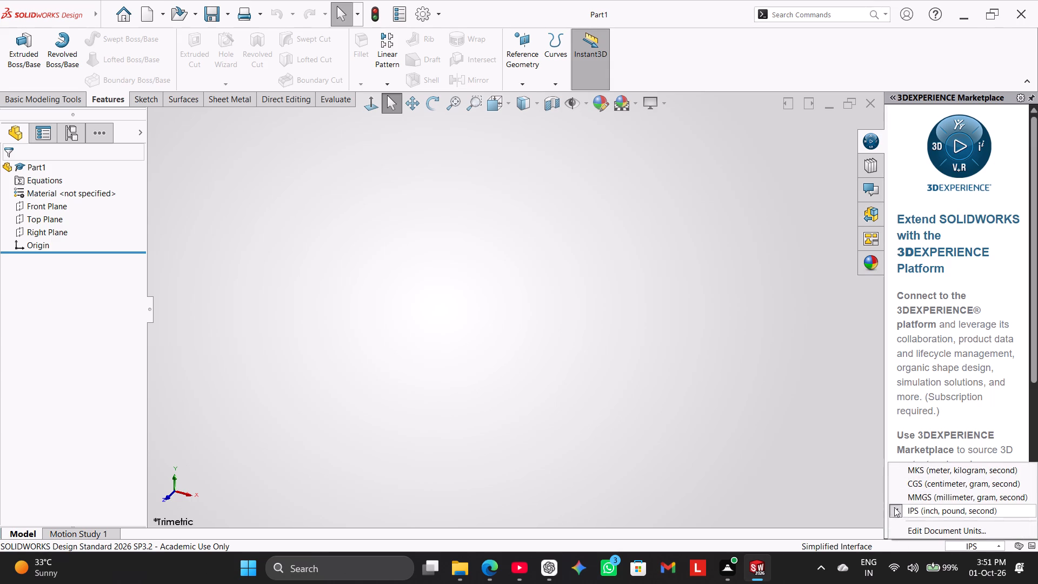
left_click(921, 498)
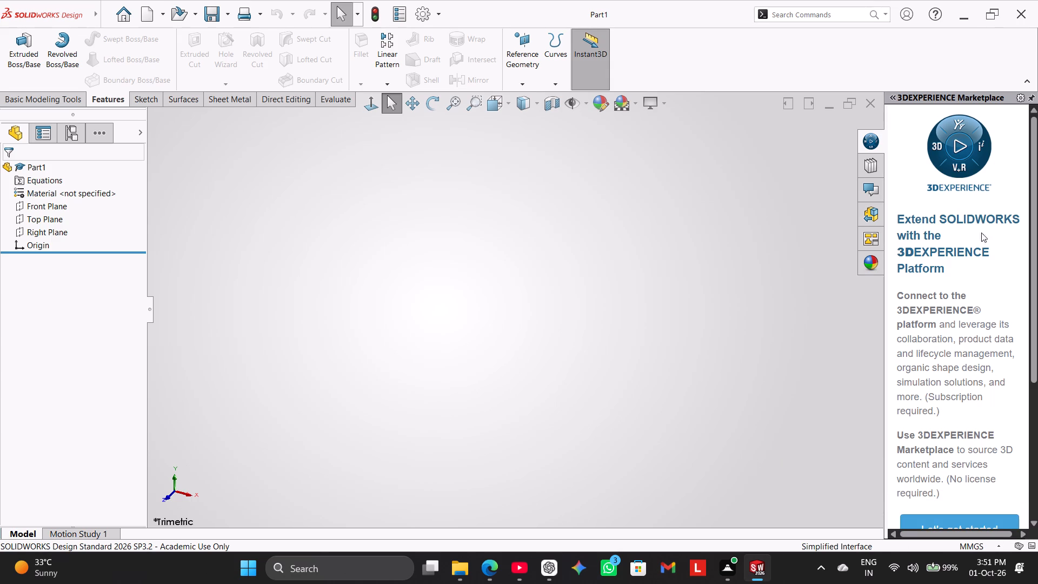
Change the graphics area scene to a plain white background.
left_click(621, 105)
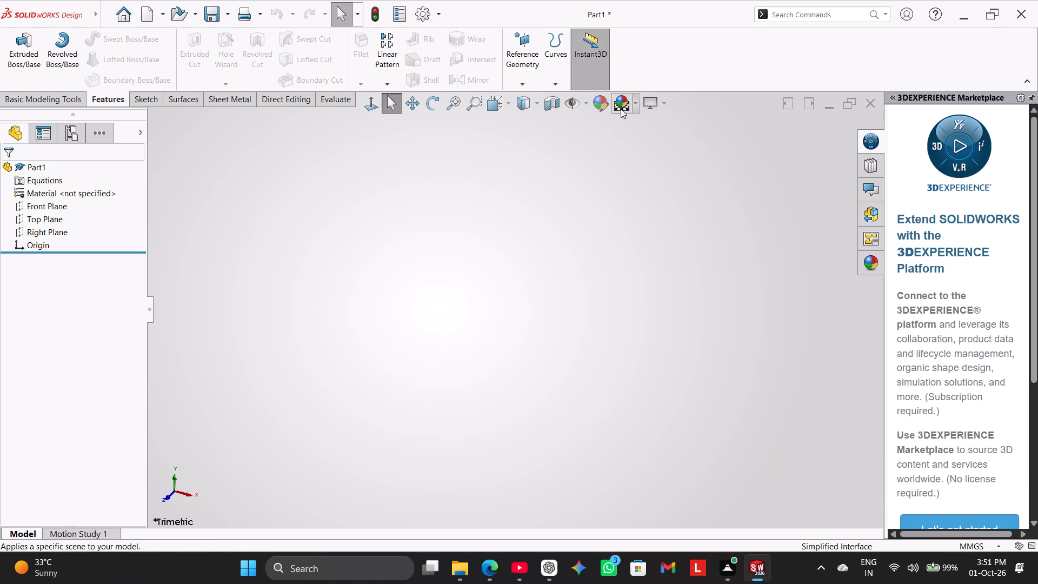
left_click(630, 110)
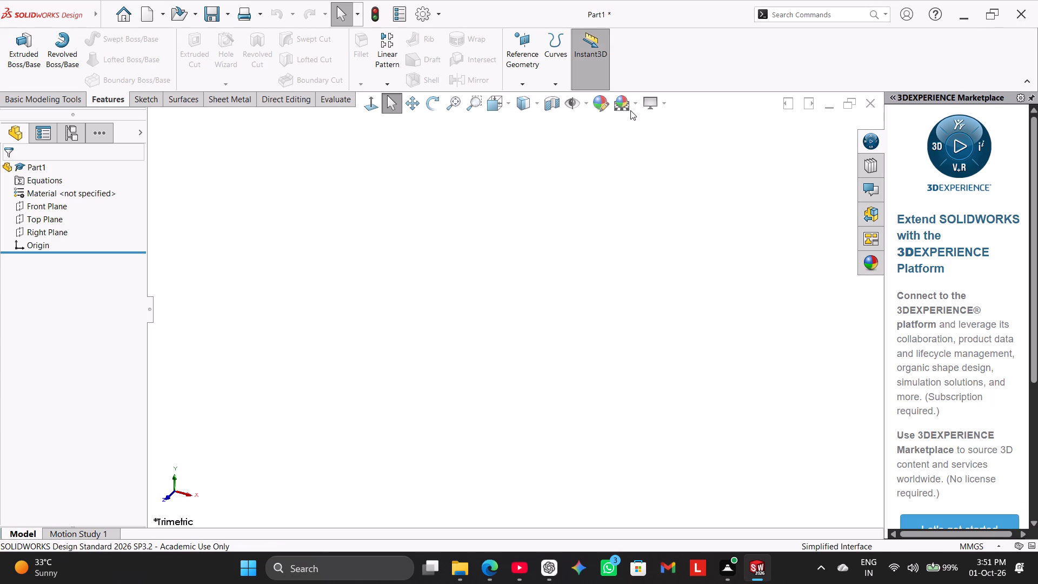
Start a new sketch on the Top Plane.
left_click(146, 94)
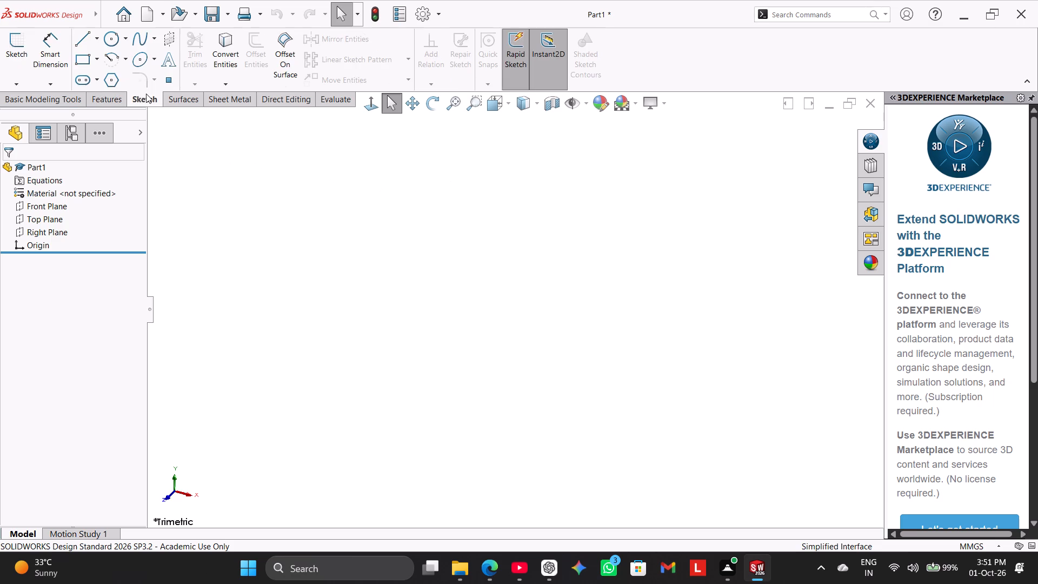
left_click(9, 45)
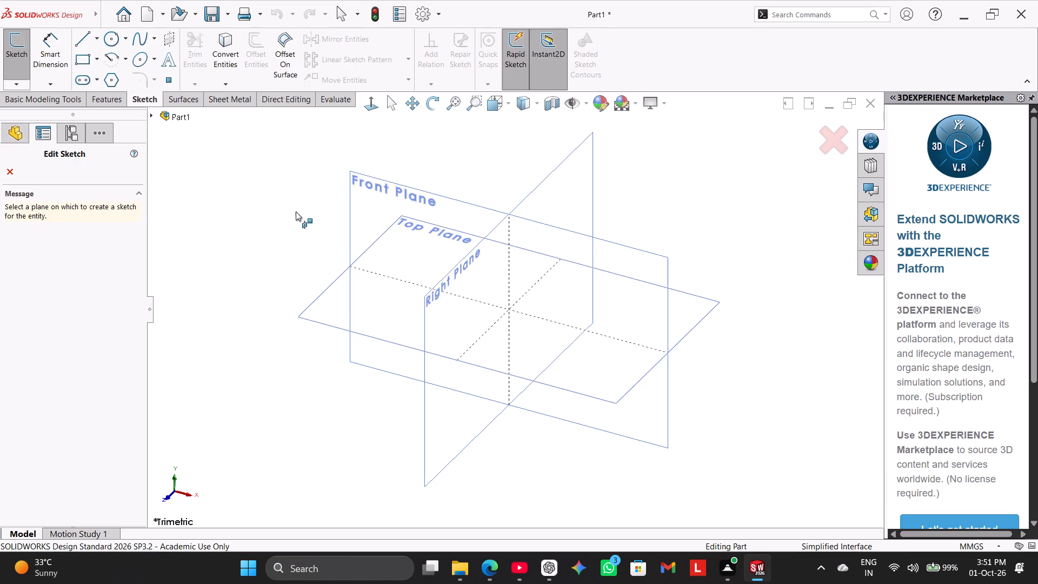
left_click(117, 105)
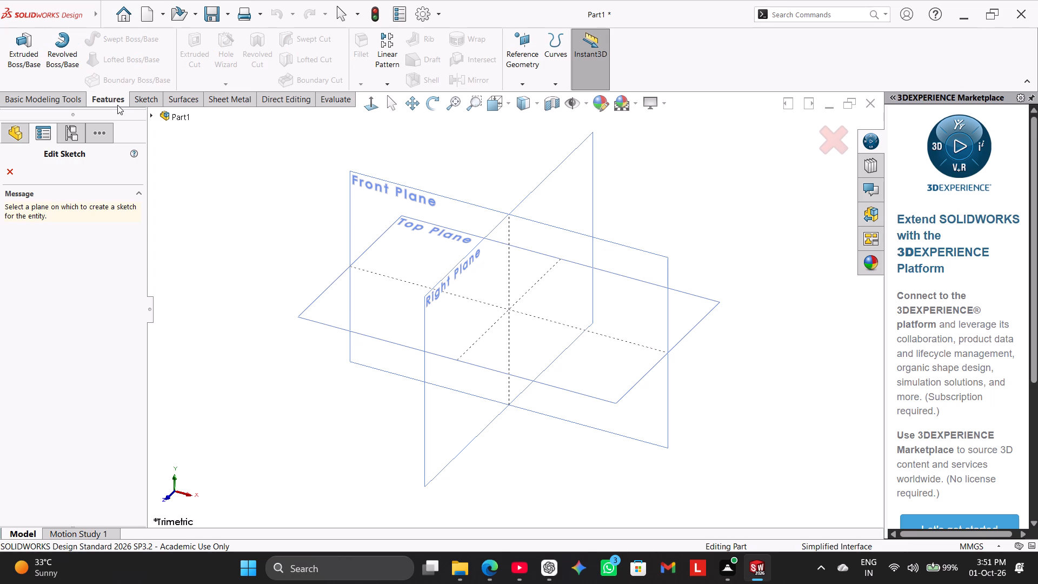
left_click(338, 317)
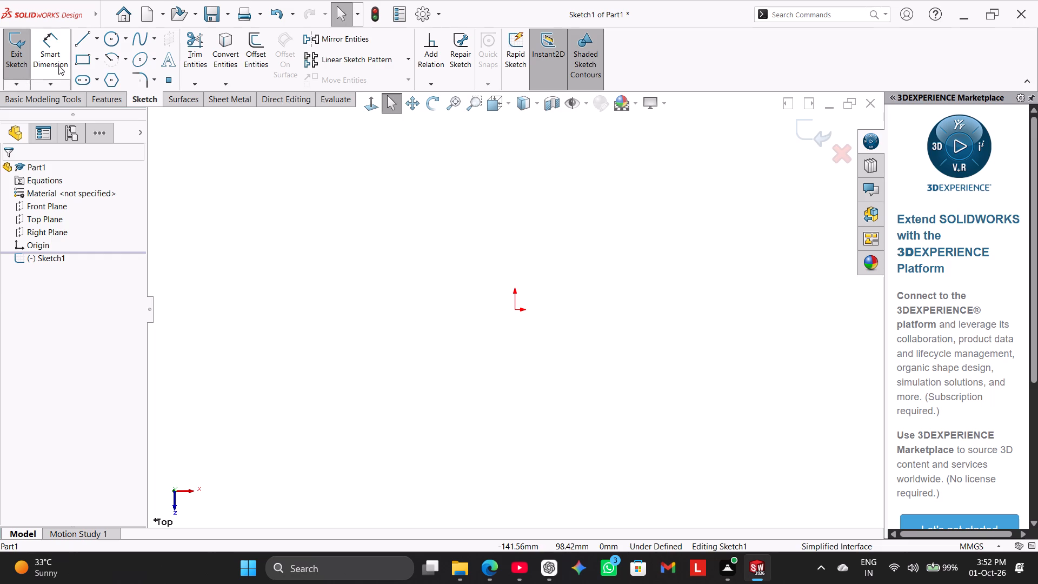
Sketch a horizontal construction line about 166 mm long from the origin along the positive X direction.
left_click(88, 35)
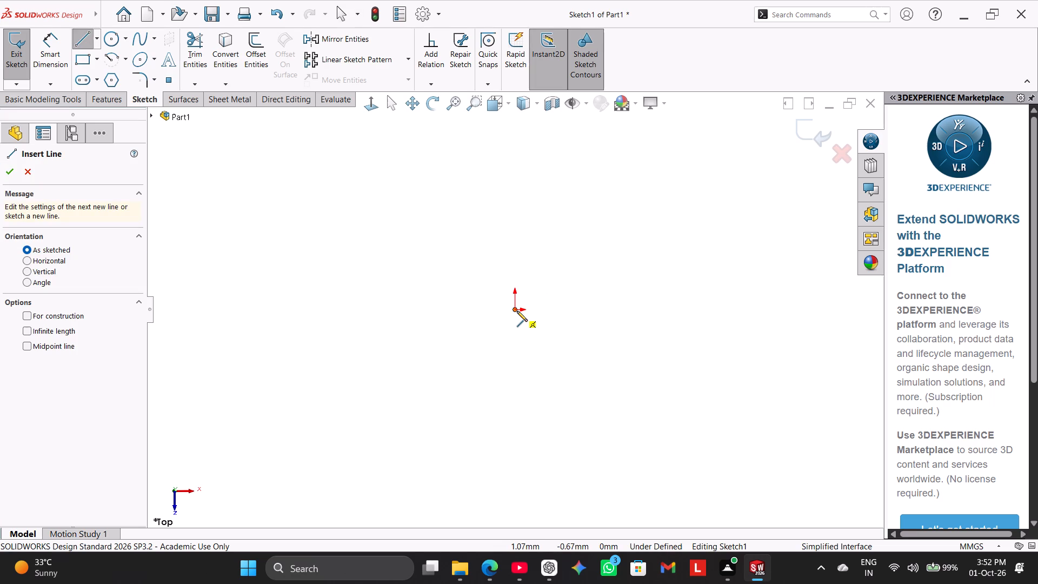
right_click(517, 311)
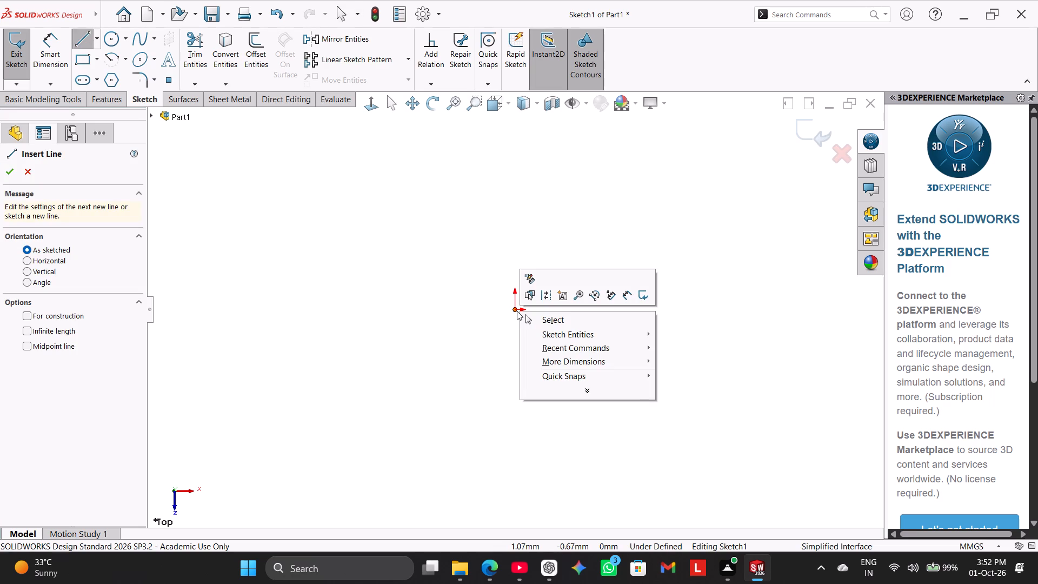
left_click(59, 311)
left_click(66, 313)
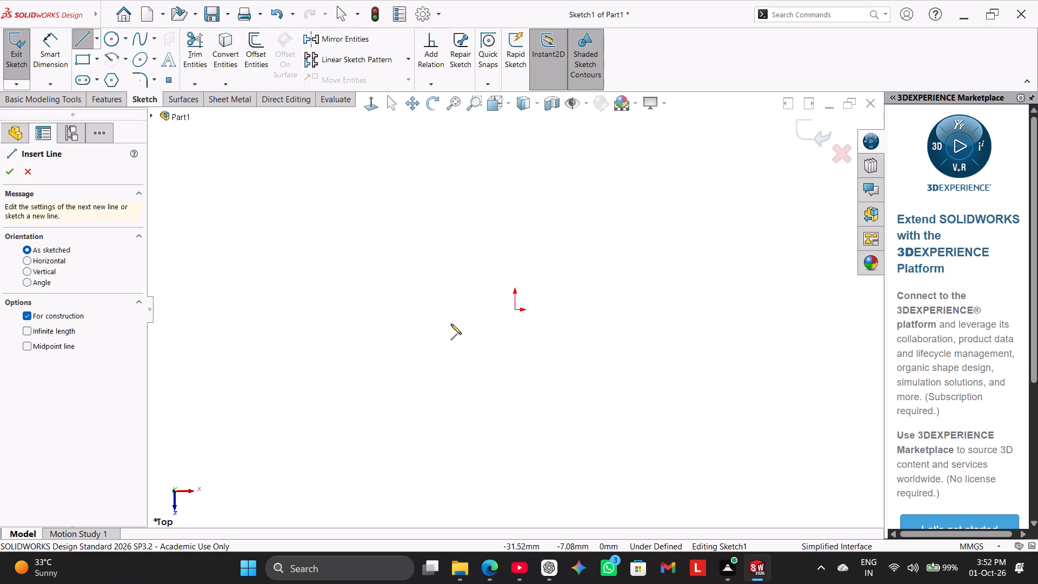
left_click(515, 309)
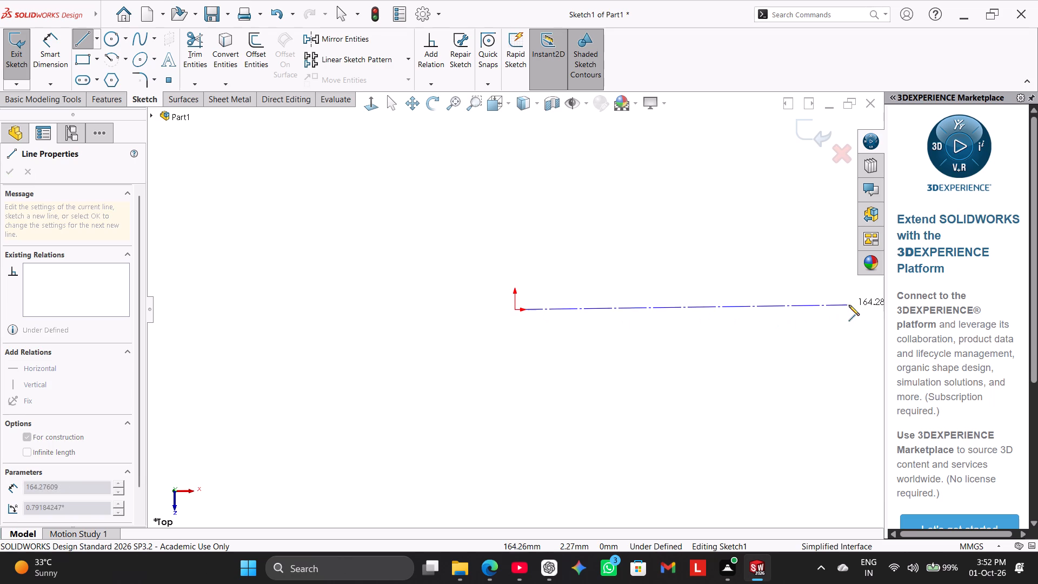
left_click(851, 310)
right_click(783, 276)
left_click(804, 283)
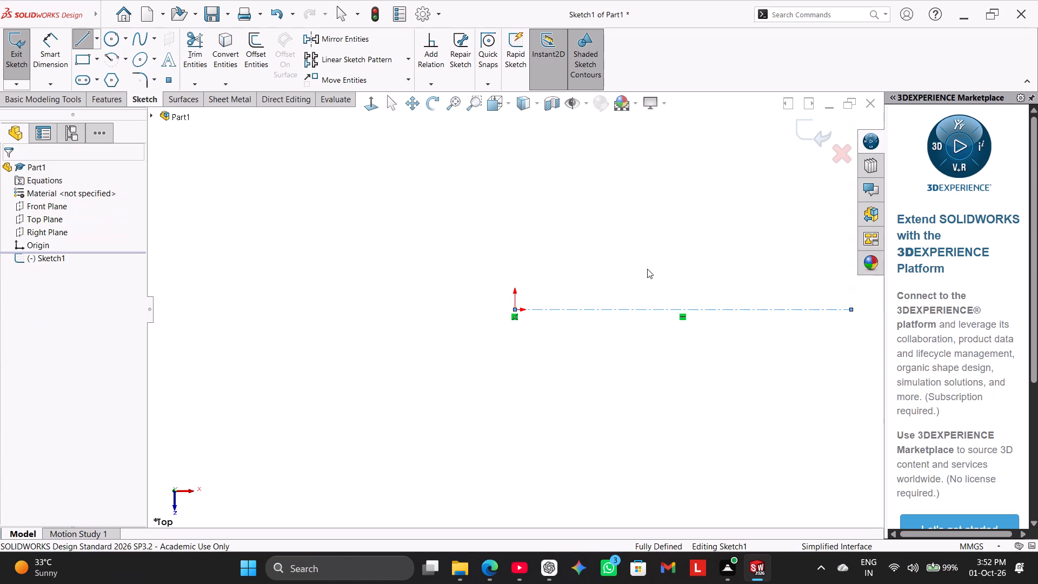
Sketch a three-line open chain from the origin: a near-vertical line down, a horizontal line across, and a line about 78 mm long angled up.
right_click_drag(216, 197, 77, 208)
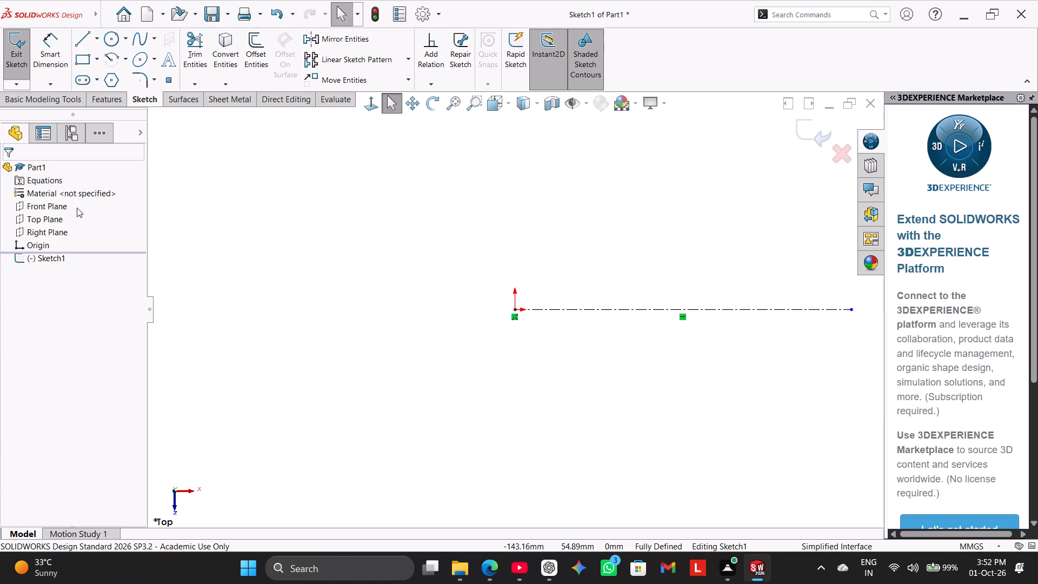
right_click_drag(77, 208, 54, 208)
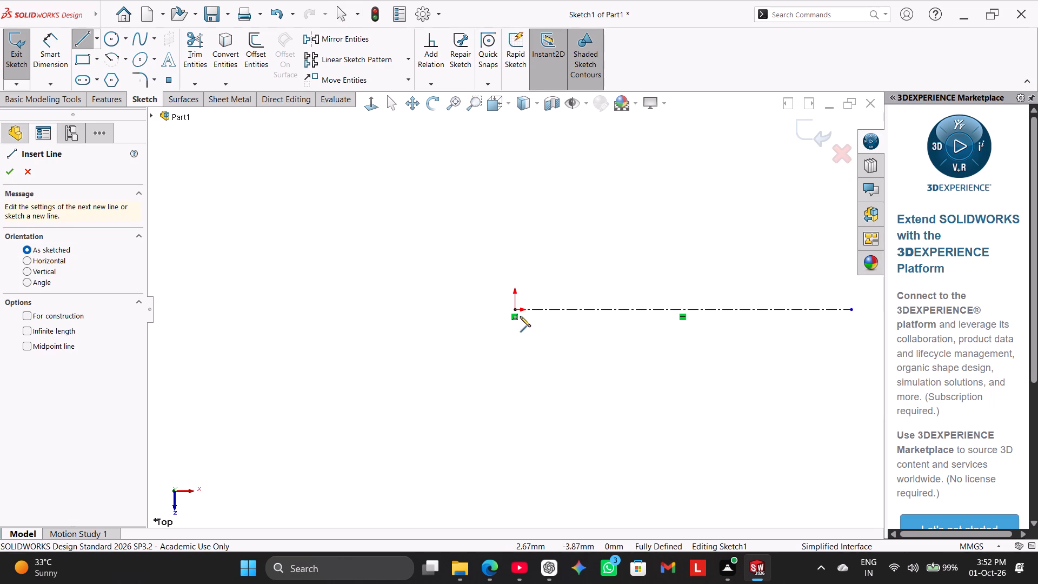
left_click(514, 310)
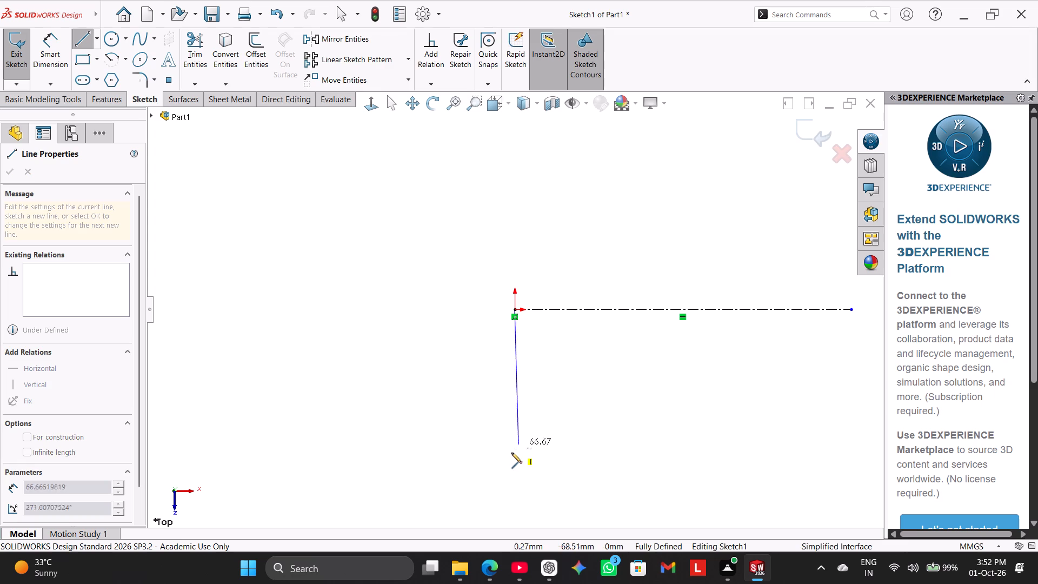
left_click(511, 465)
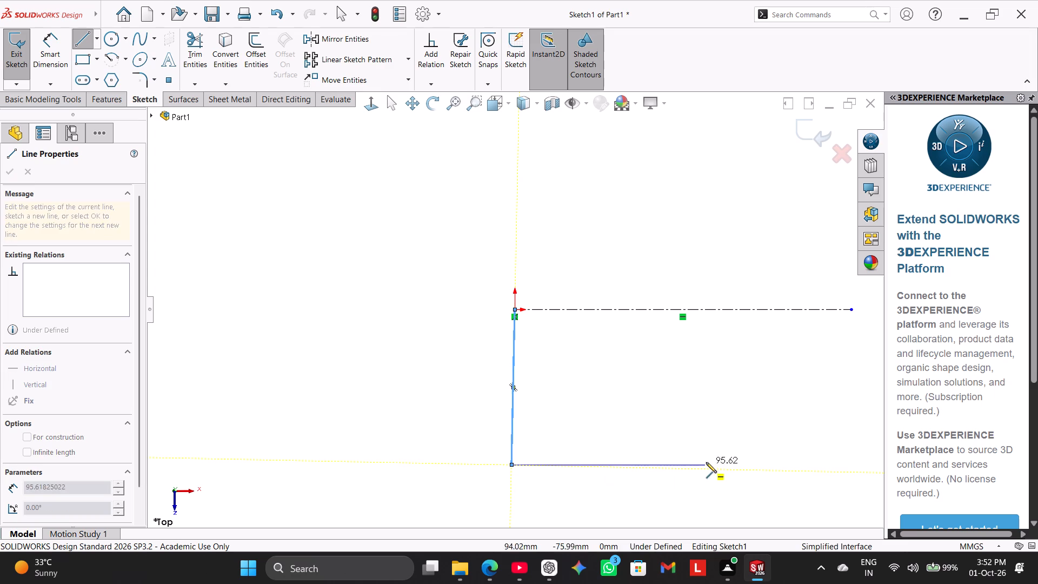
left_click(736, 463)
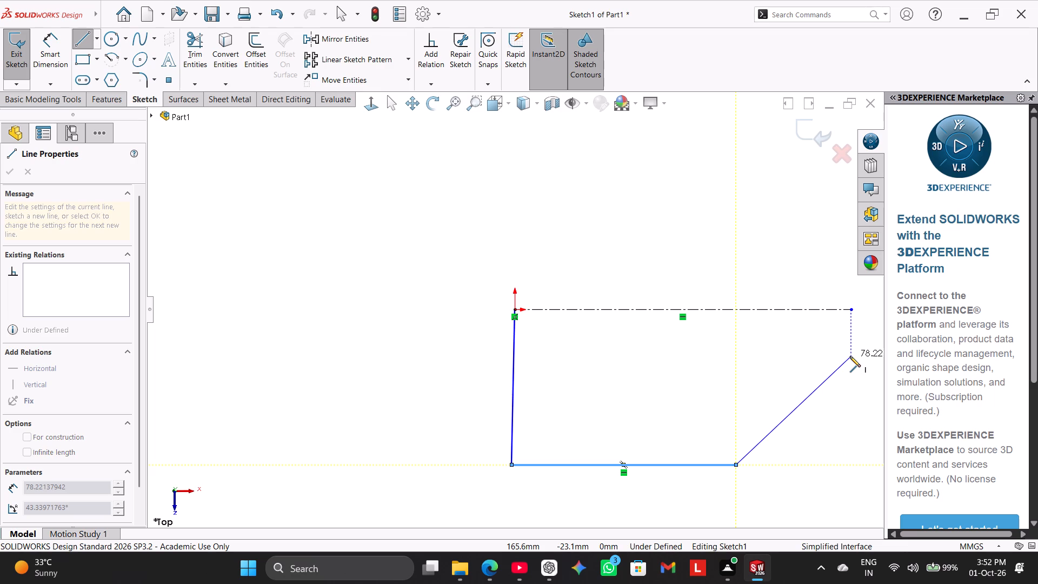
left_click(850, 356)
right_click(633, 226)
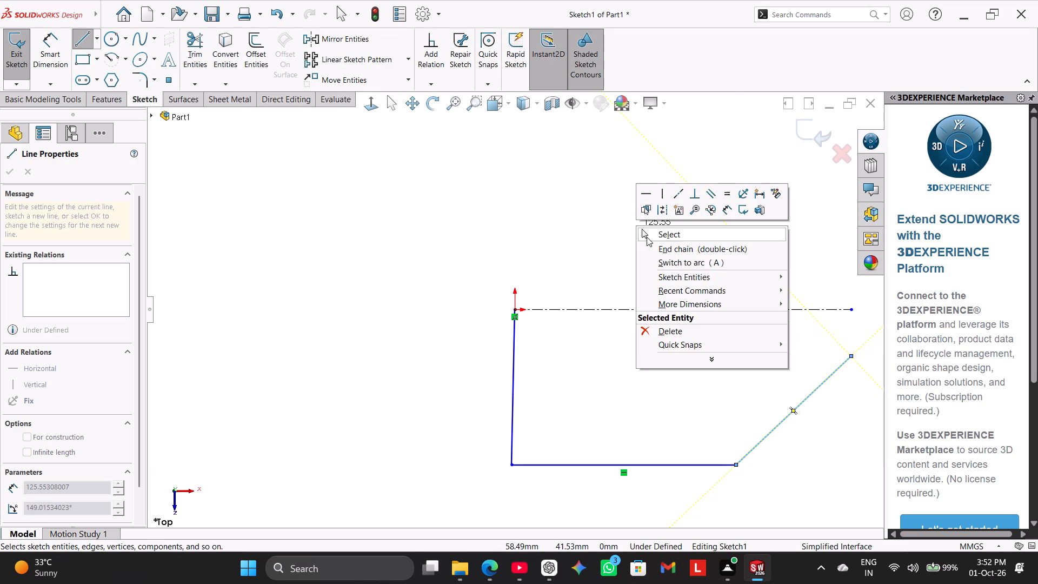
left_click(654, 234)
Dimension the horizontal construction line's length as 52.5+15, giving 67.5 mm.
scroll(838, 352, "up", 2)
scroll(833, 306, "down", 1)
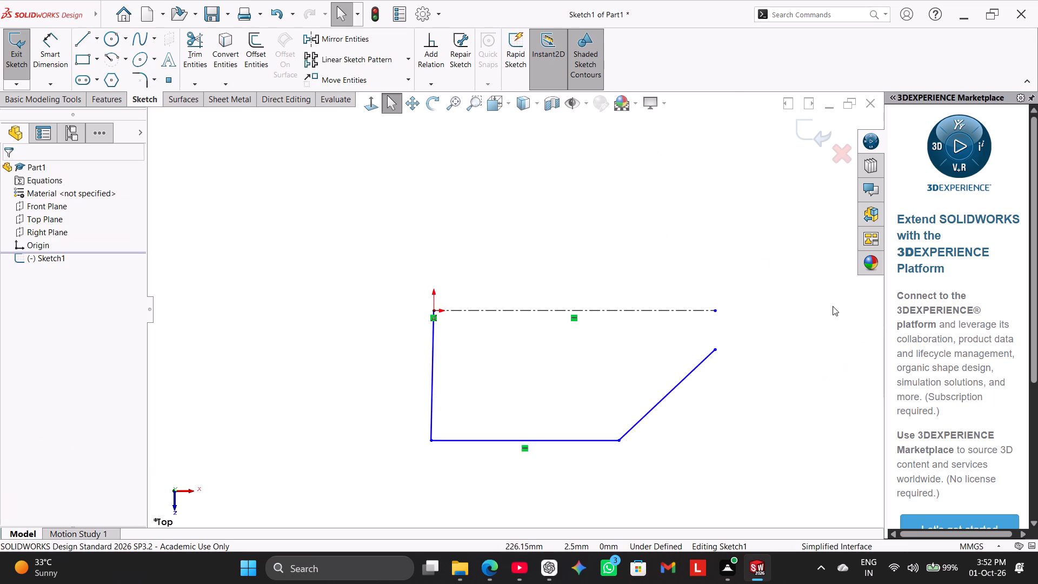
scroll(833, 306, "down", 1)
left_click(51, 45)
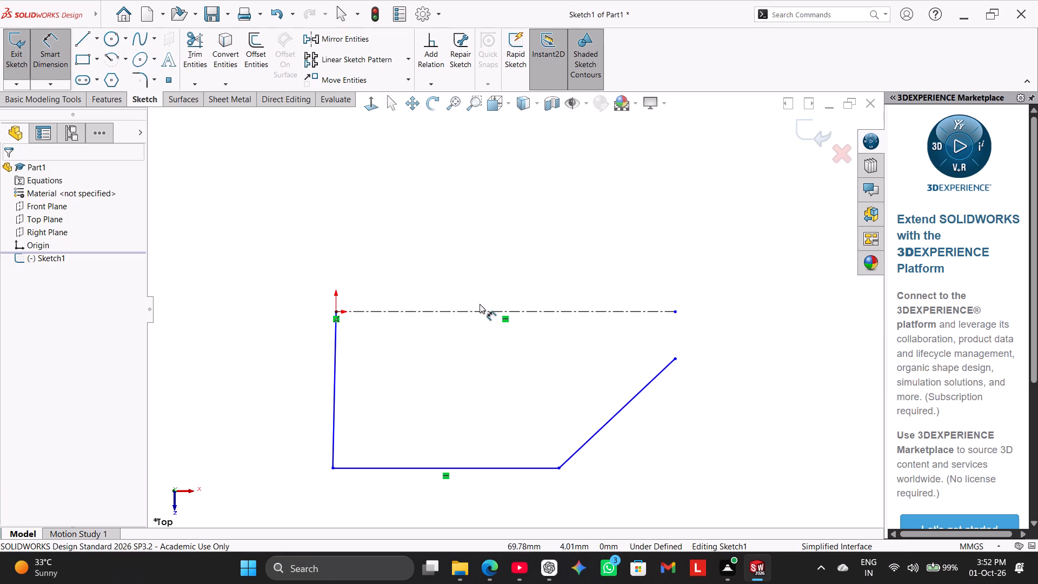
left_click(486, 309)
left_click(495, 253)
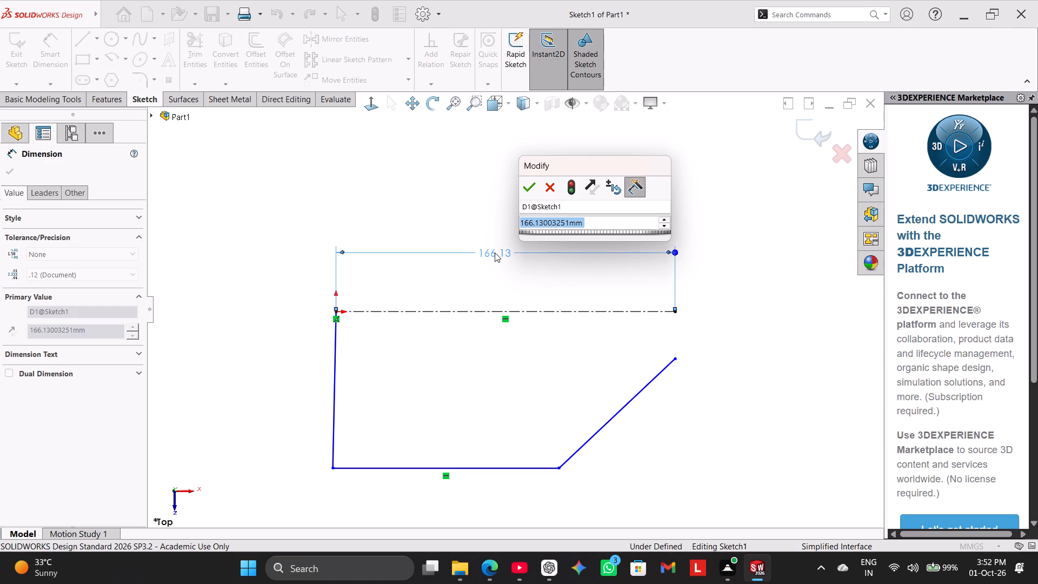
type("52")
type(".5+15")
key("Return")
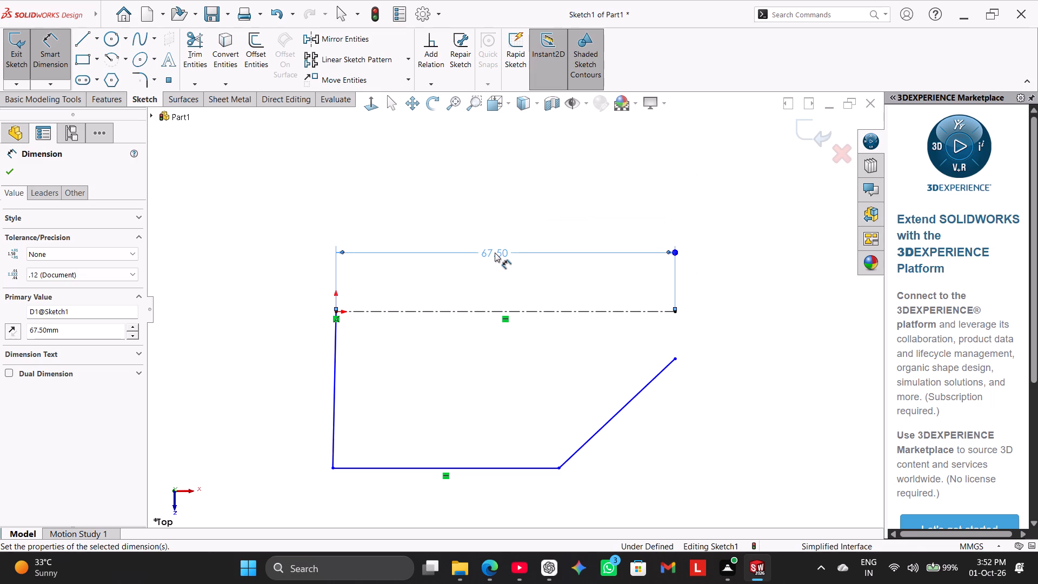
right_click(471, 222)
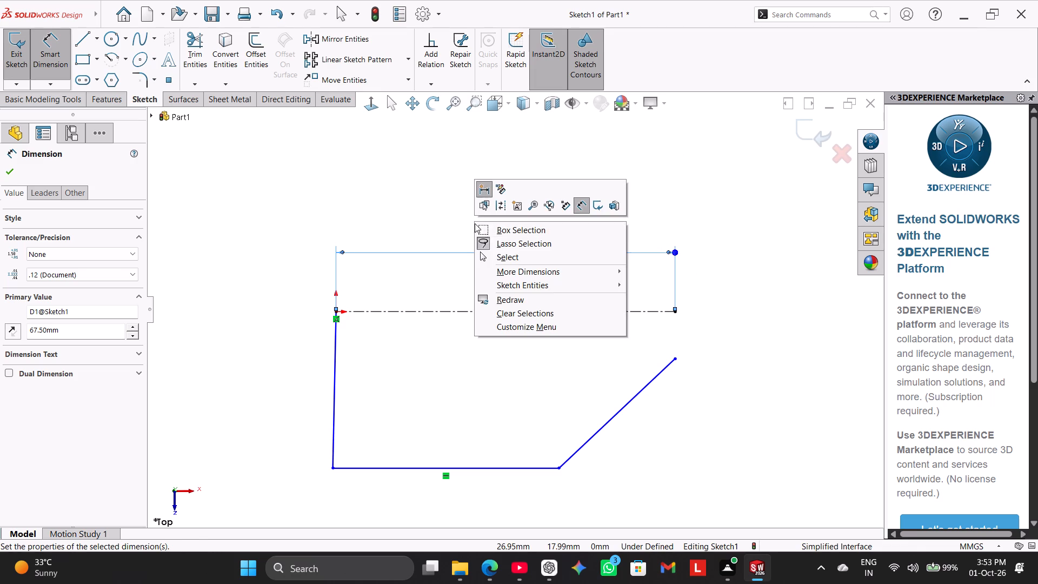
right_click(514, 259)
left_click(514, 259)
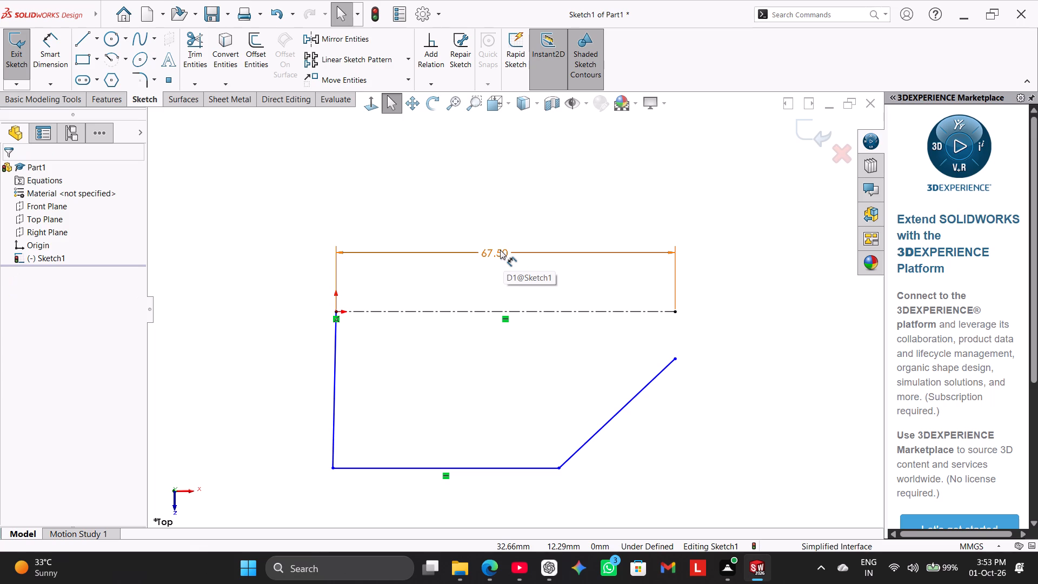
right_click(500, 250)
left_click(447, 198)
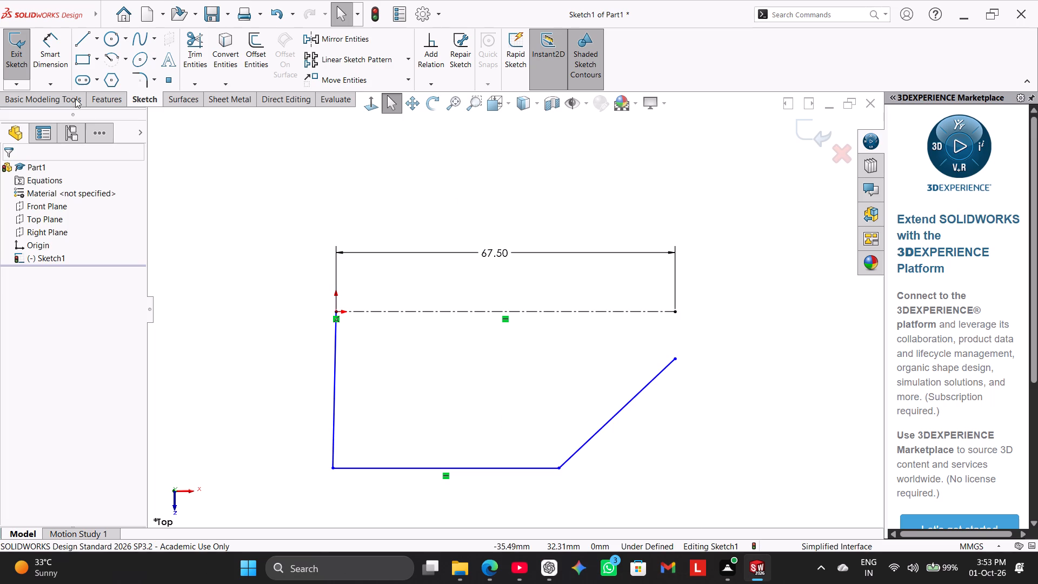
Sketch a circle of about 12 mm radius centred on the construction line's free endpoint.
left_click(110, 32)
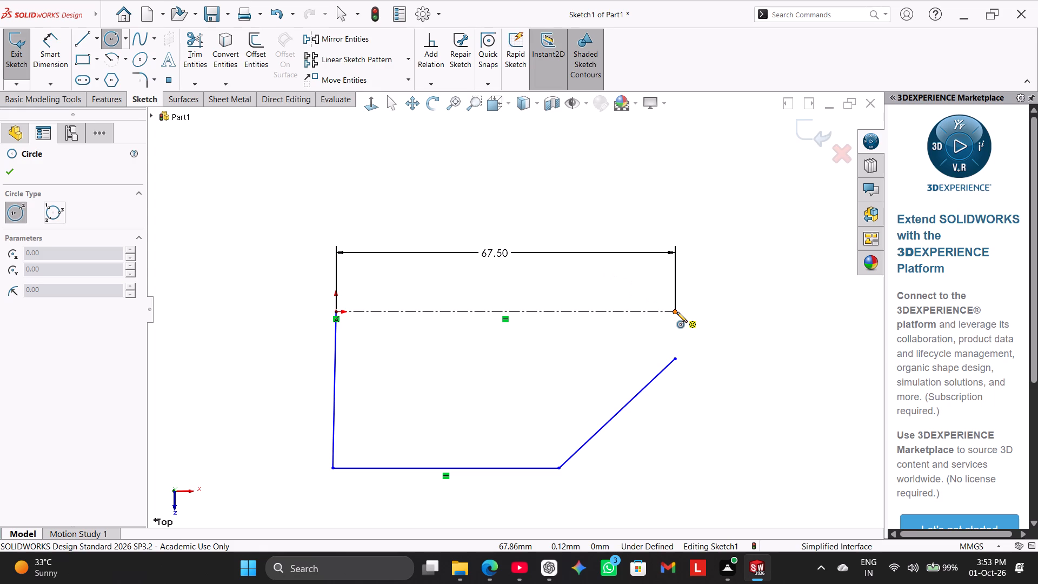
left_click(677, 312)
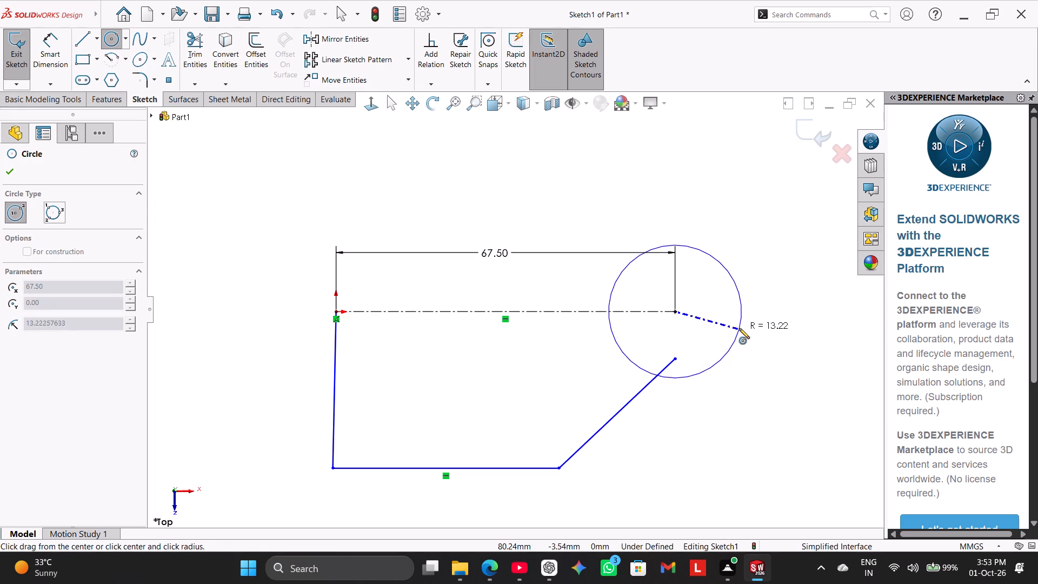
left_click(736, 309)
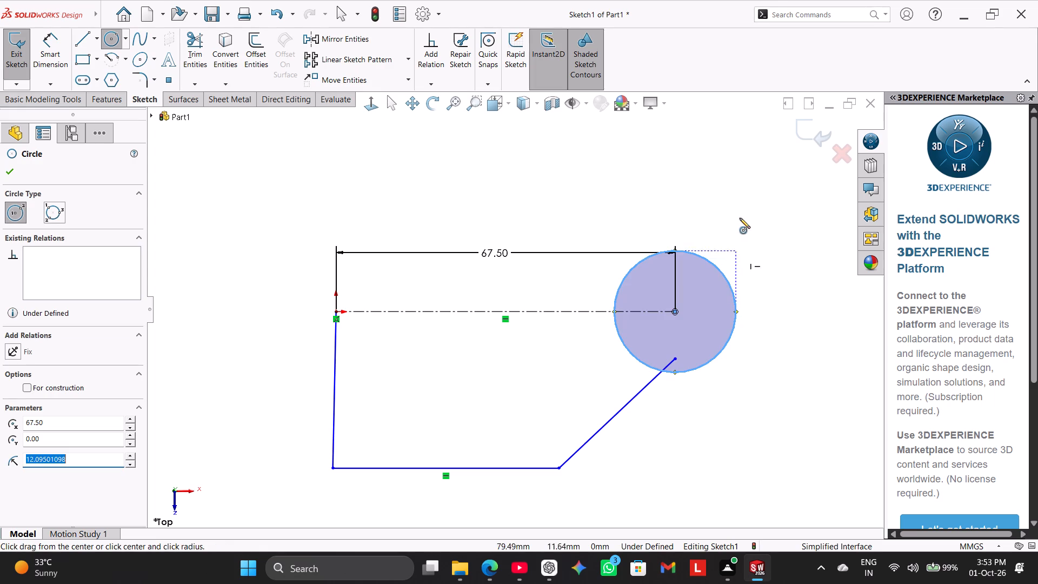
right_click(742, 205)
left_click(756, 213)
Dimension the circle's diameter as 11.5 mm.
right_click_drag(613, 222, 853, 172)
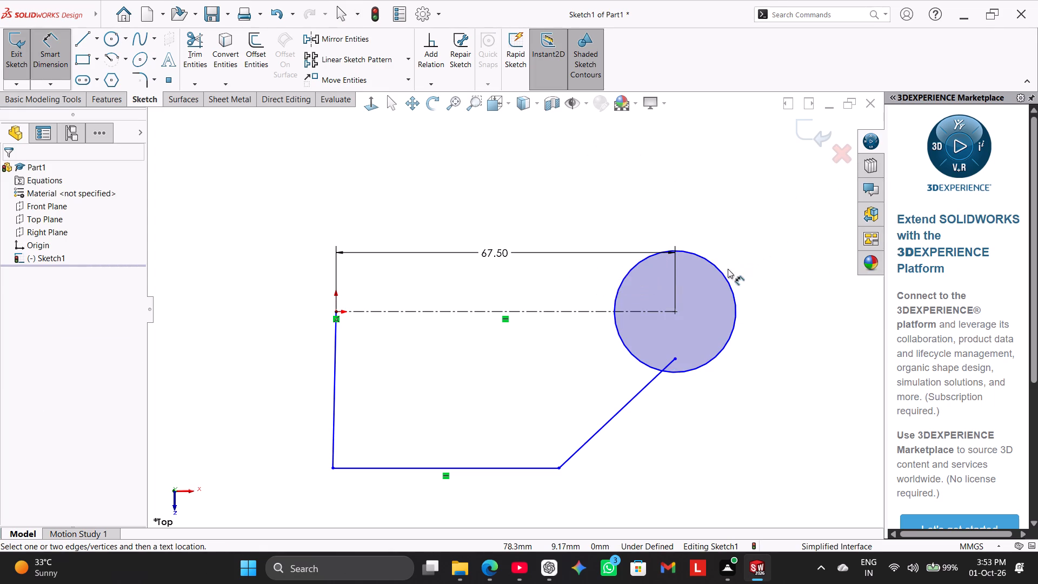
left_click(724, 276)
left_click(777, 198)
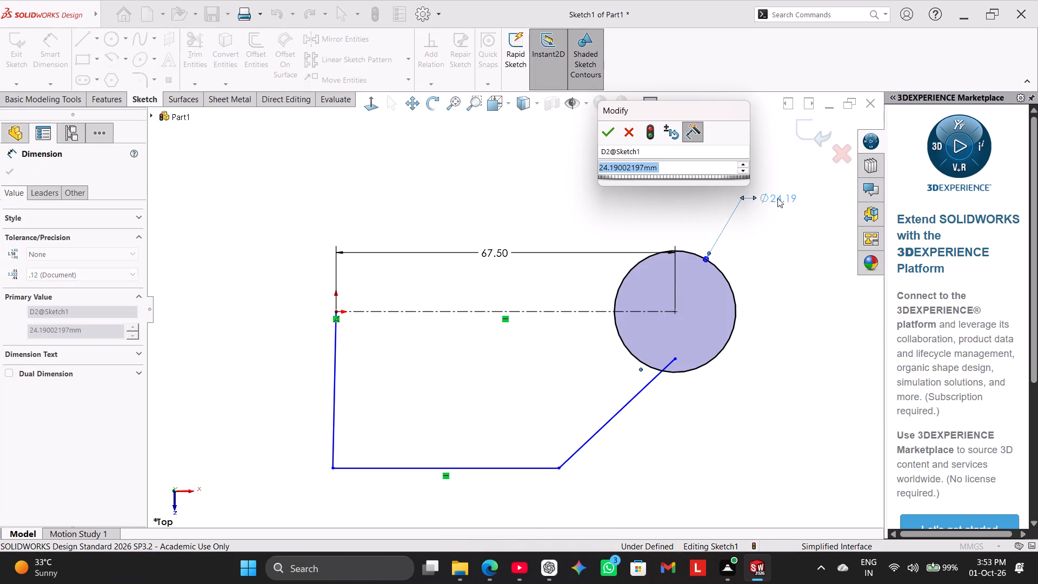
type("11.5")
key("Return")
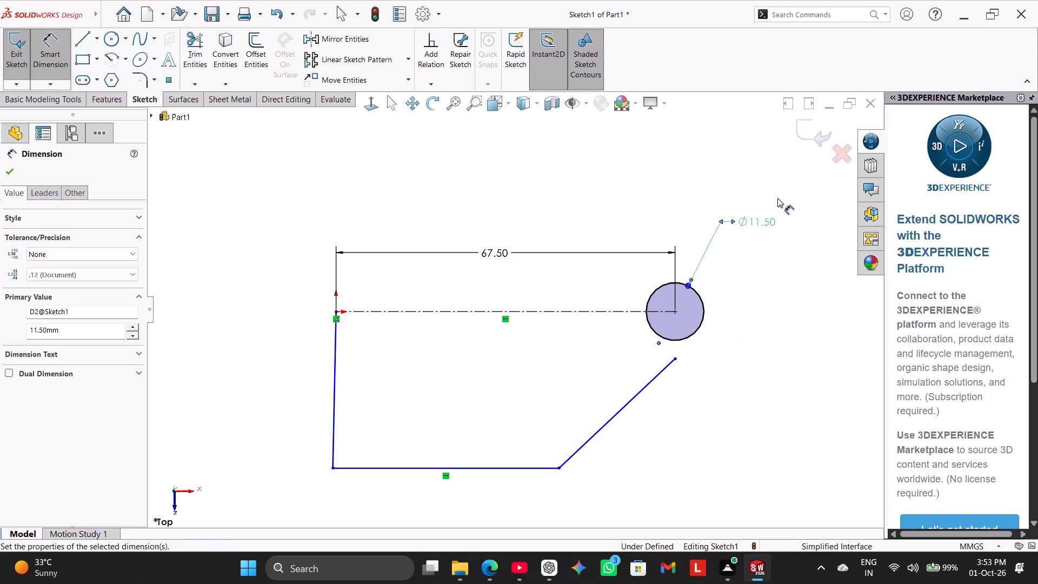
right_click(587, 200)
left_click(630, 236)
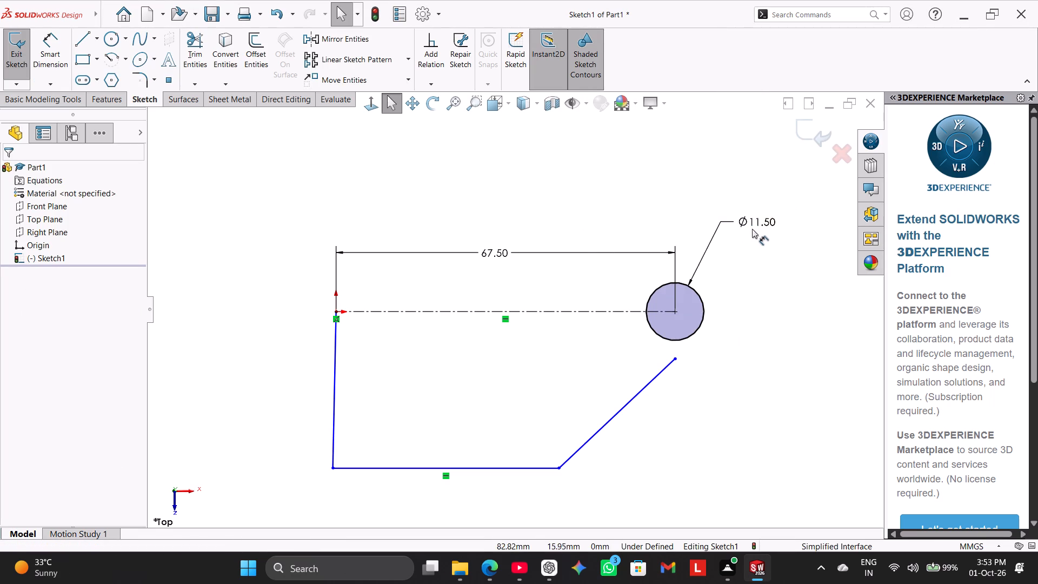
Change the circle's diameter to 11.5*2, giving 23 mm.
double_click(754, 224)
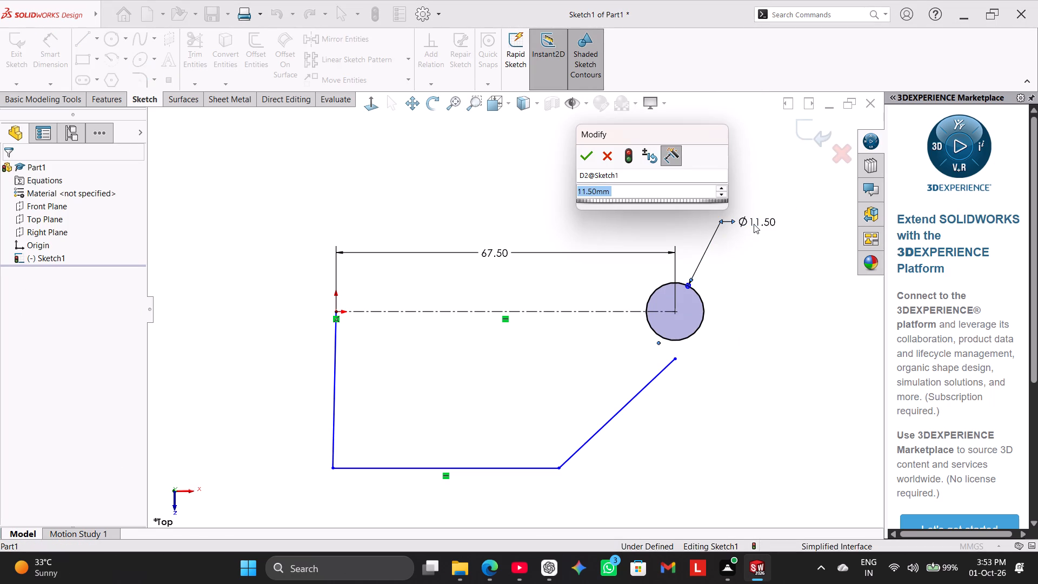
type("11")
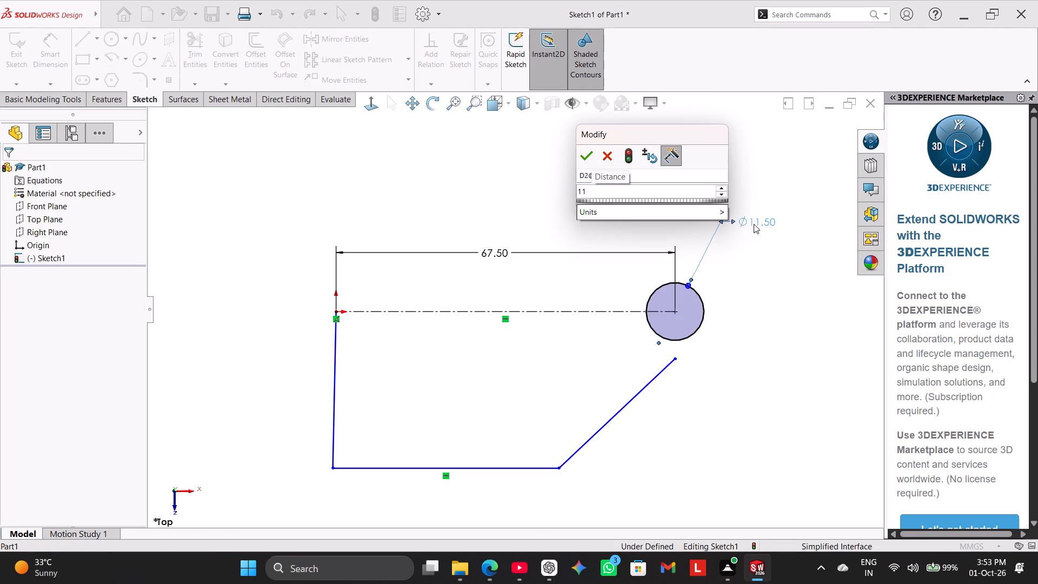
type(".5")
key("asterisk")
key("2")
key("Return")
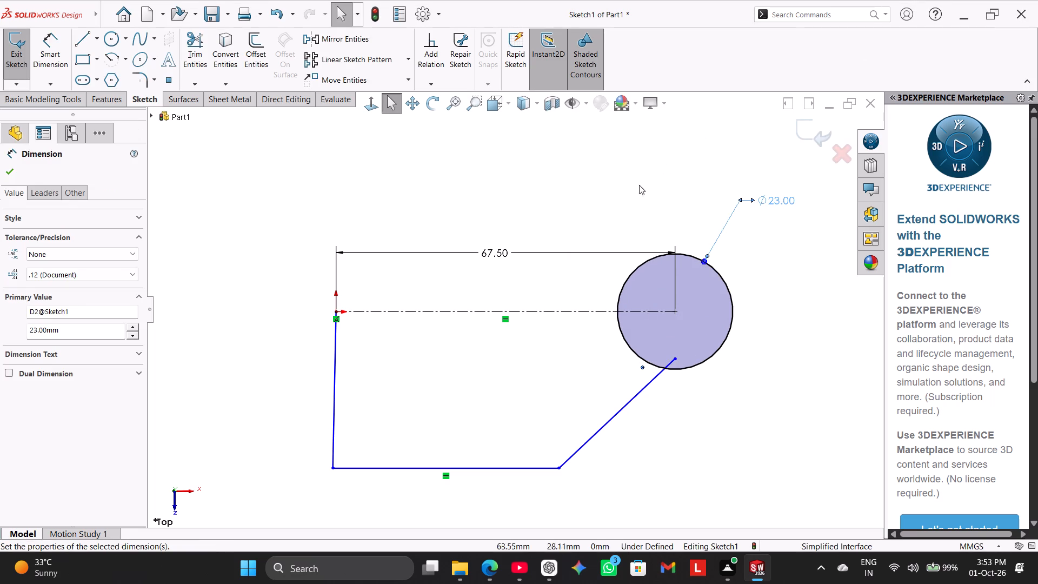
right_click(478, 187)
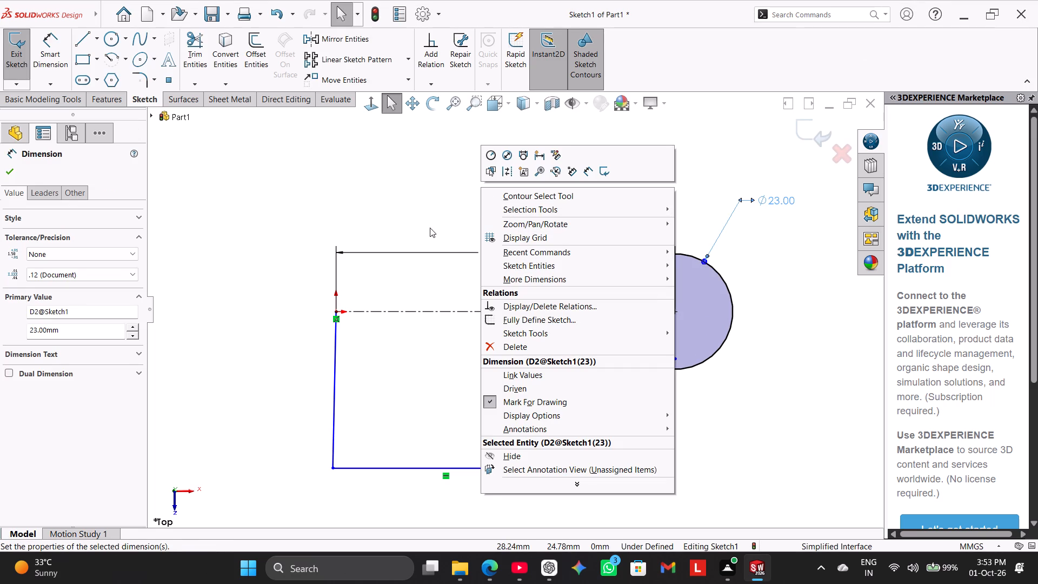
left_click(423, 204)
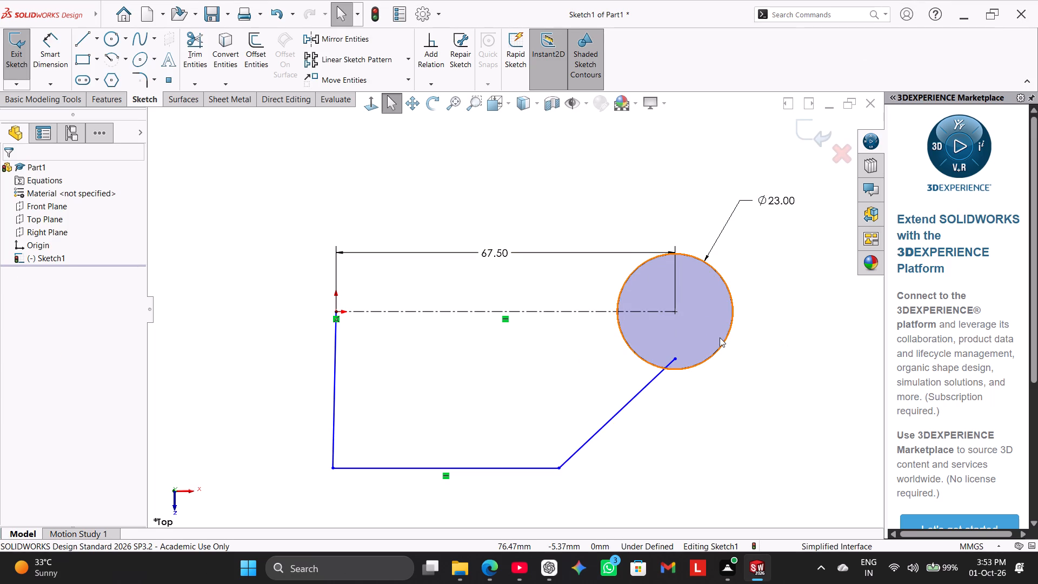
Add a tangent relation between the angled line and the circle.
scroll(720, 337, "down", 2)
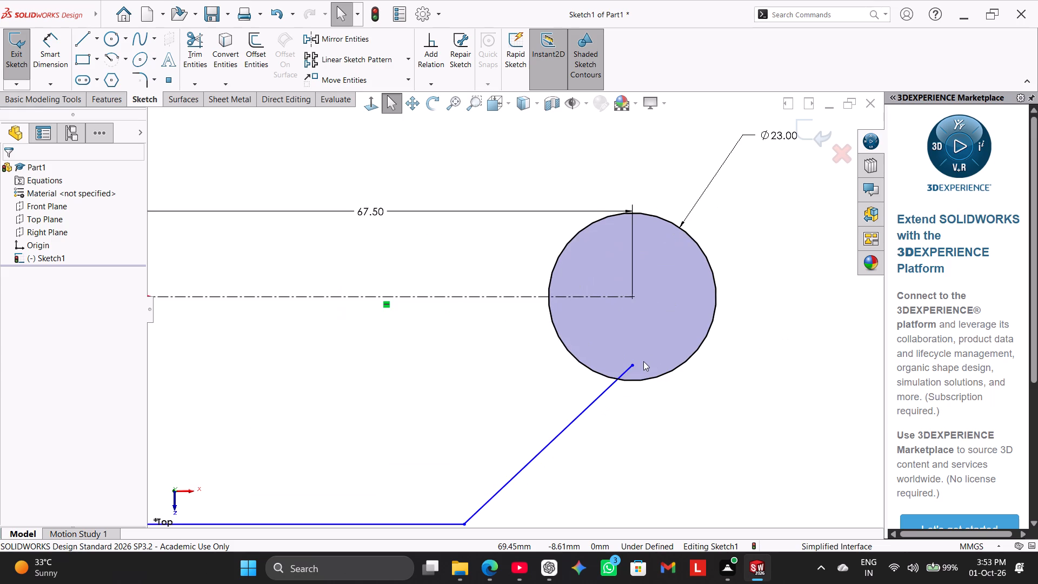
left_click(607, 388)
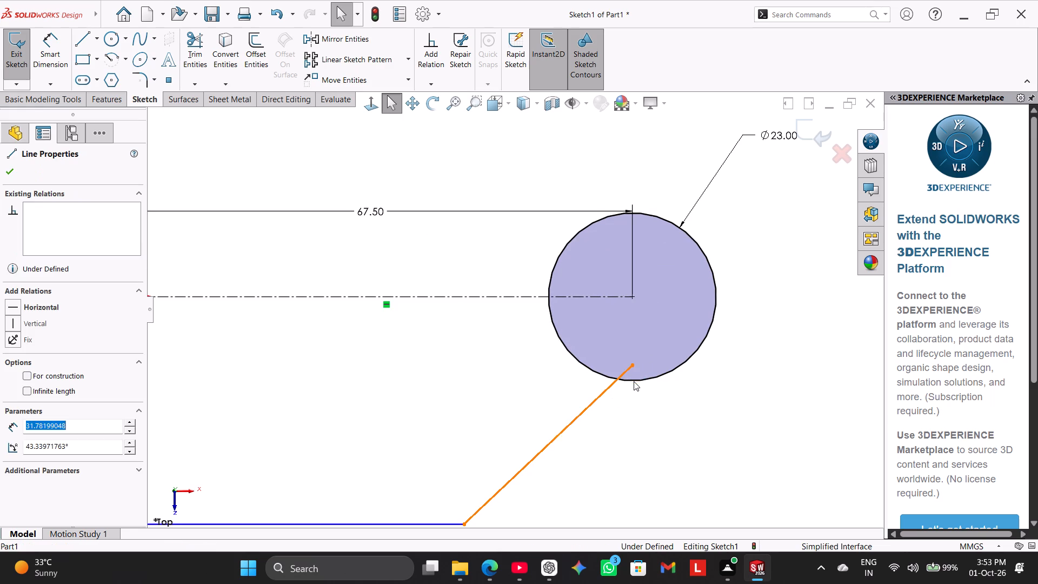
left_click(644, 380, "ctrl")
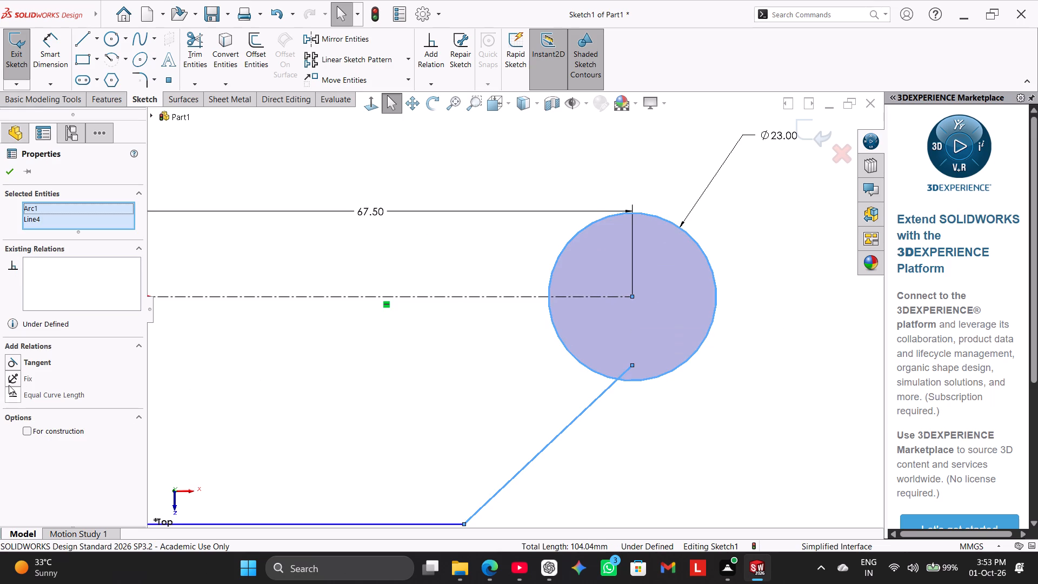
left_click(28, 362)
left_click(464, 384)
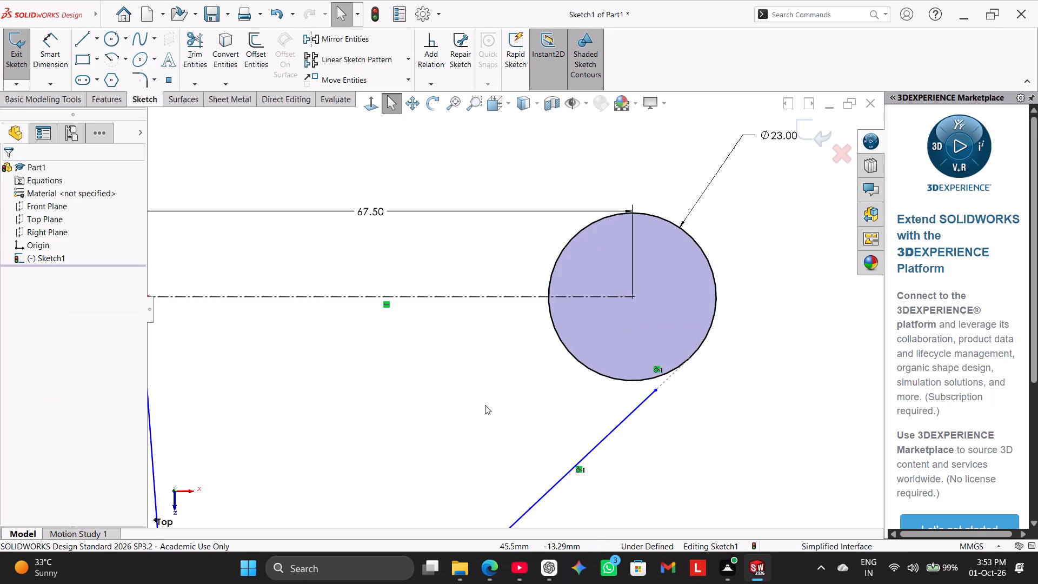
Move the angled line's free endpoint towards the circle's lower-right side, to about X 75.3 mm, Y -10 mm.
scroll(508, 422, "up", 2)
scroll(650, 367, "down", 3)
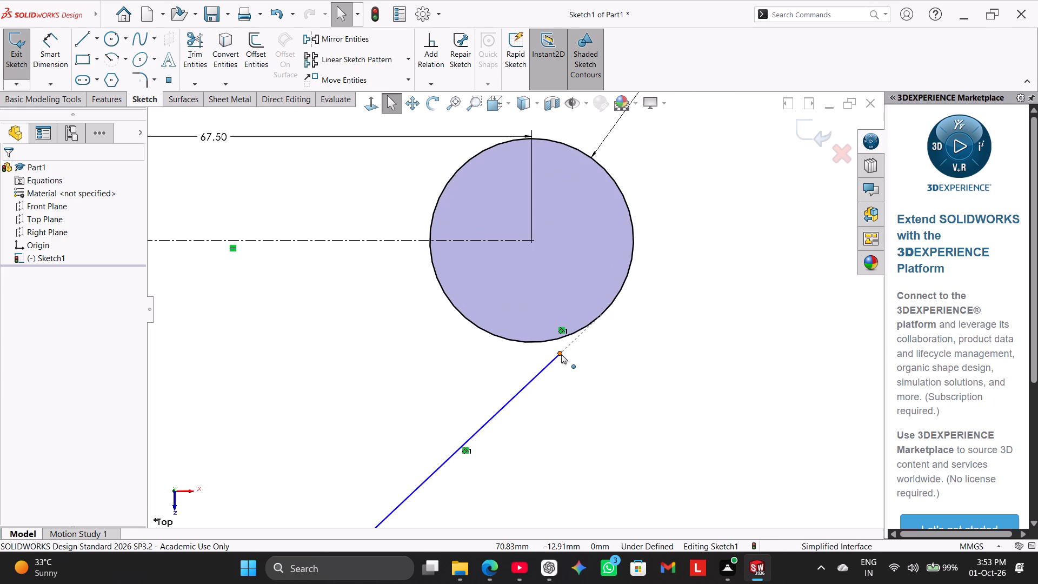
left_click_drag(561, 354, 609, 323)
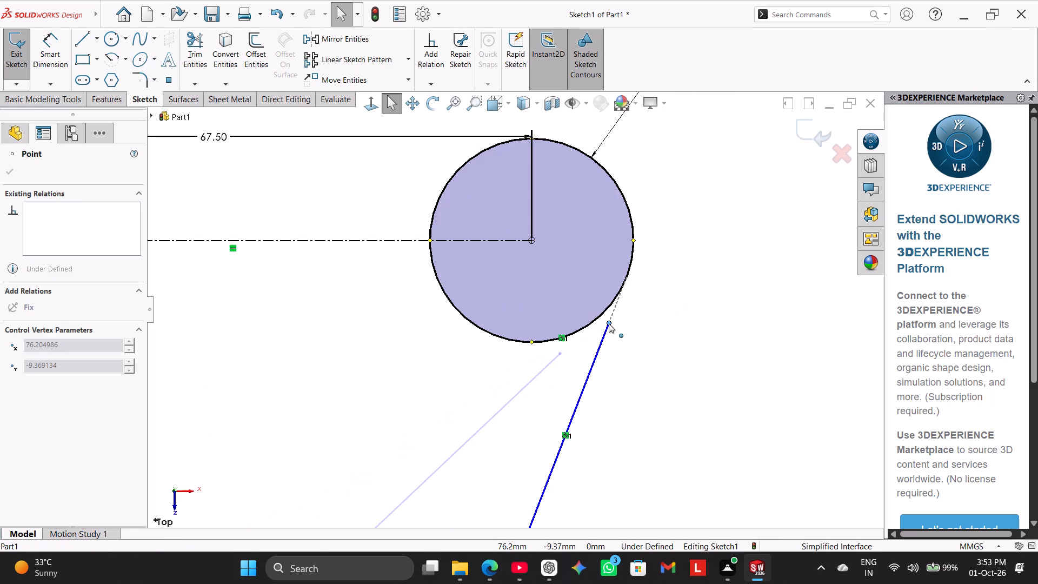
left_click_drag(609, 323, 601, 329)
scroll(592, 362, "up", 3)
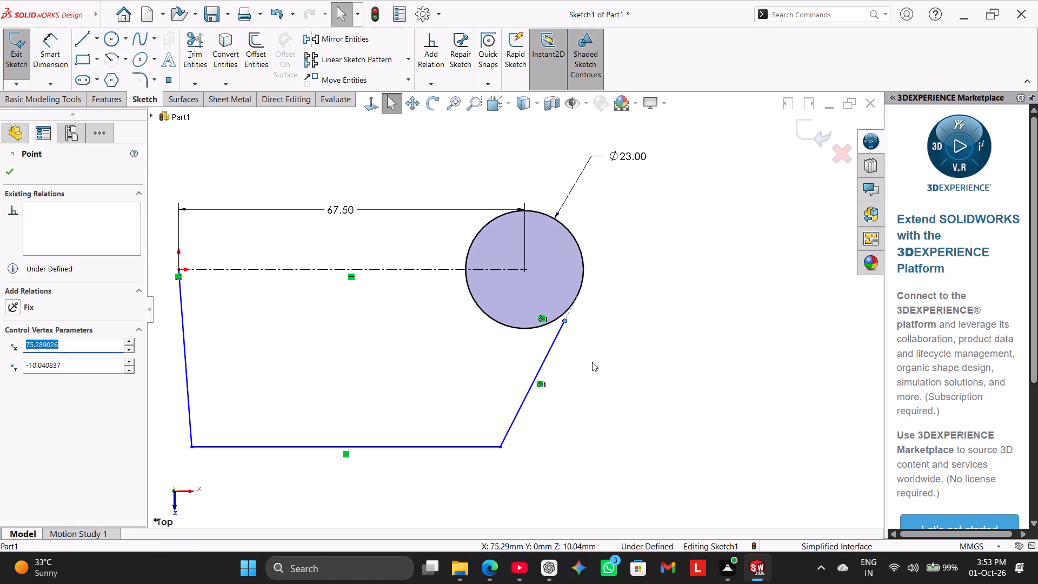
Make the near-vertical line running down from the origin vertical.
scroll(413, 387, "up", 1)
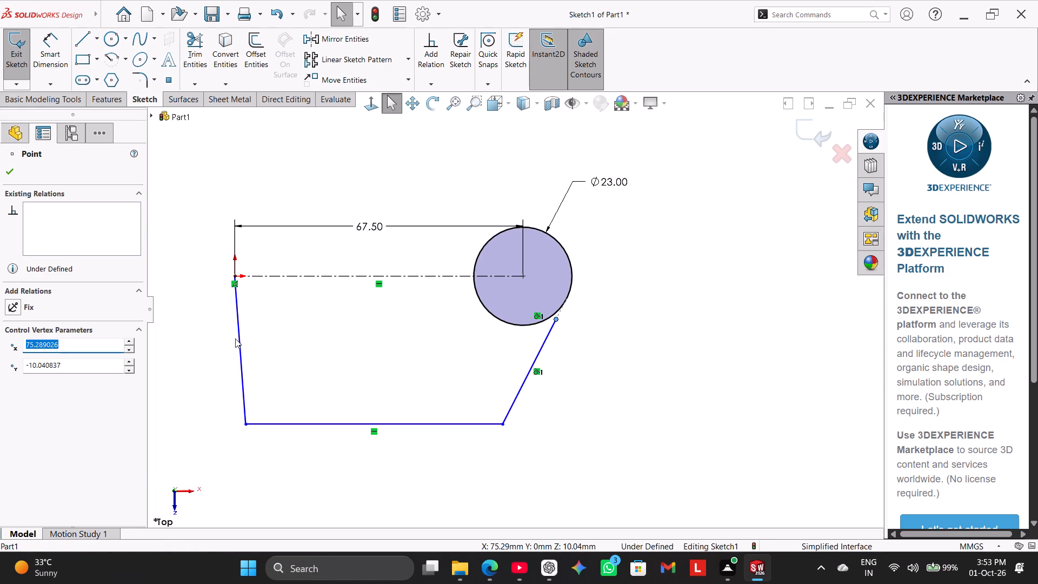
right_click(239, 333)
left_click(272, 306)
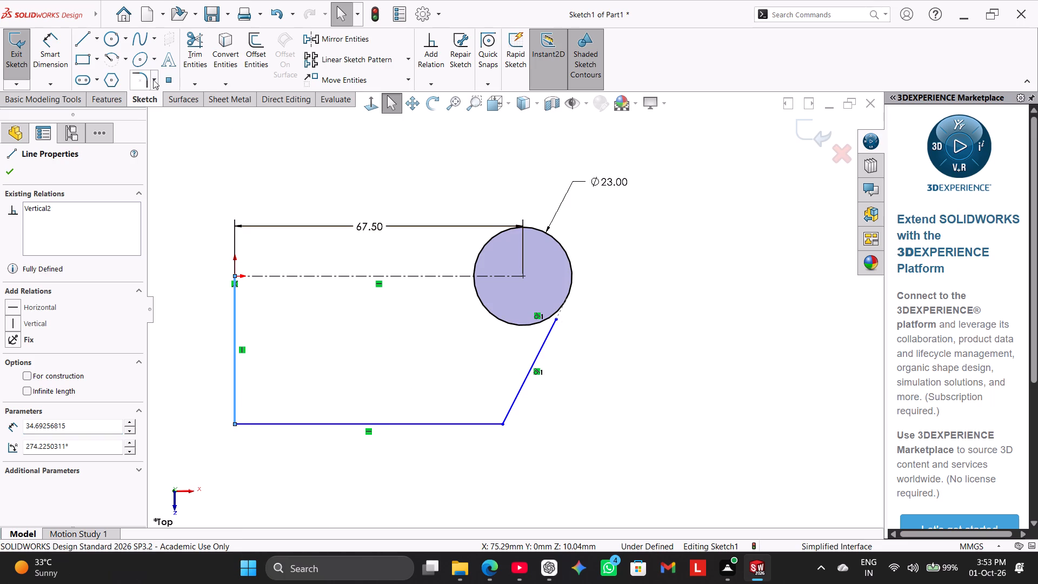
Extend the angled line's upper end to meet the circle with Extend Entities.
left_click(194, 82)
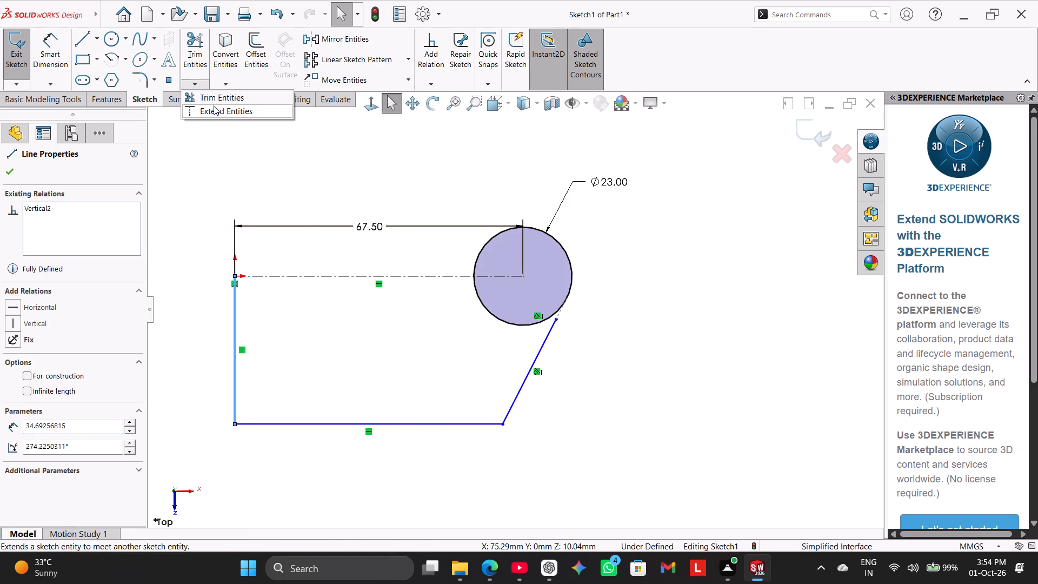
left_click(214, 105)
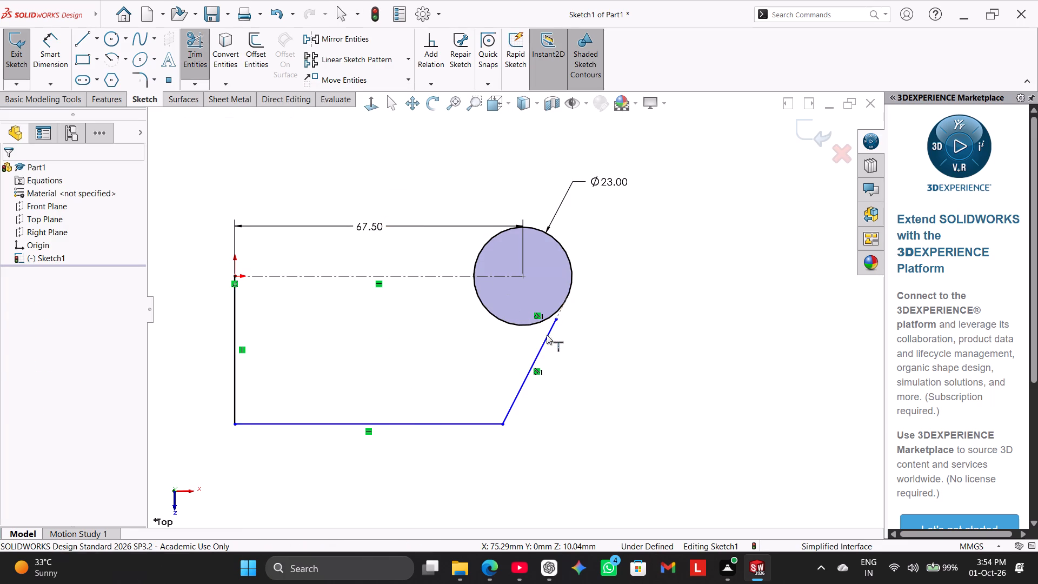
left_click(551, 329)
right_click(222, 172)
left_click(267, 208)
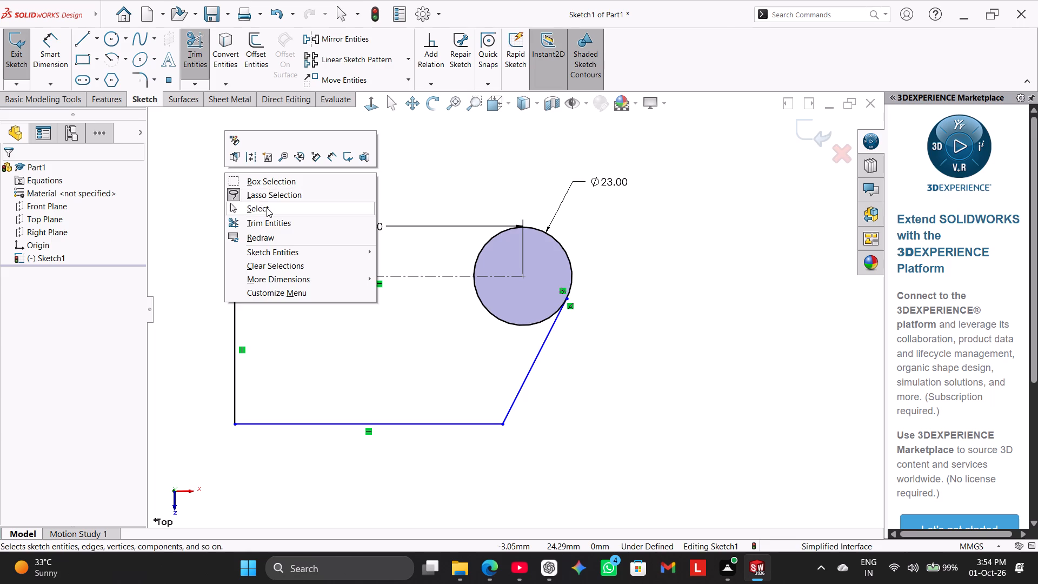
Dimension the vertical distance between the construction line and the bottom horizontal line as 325 mm.
scroll(289, 188, "up", 1)
left_click(53, 63)
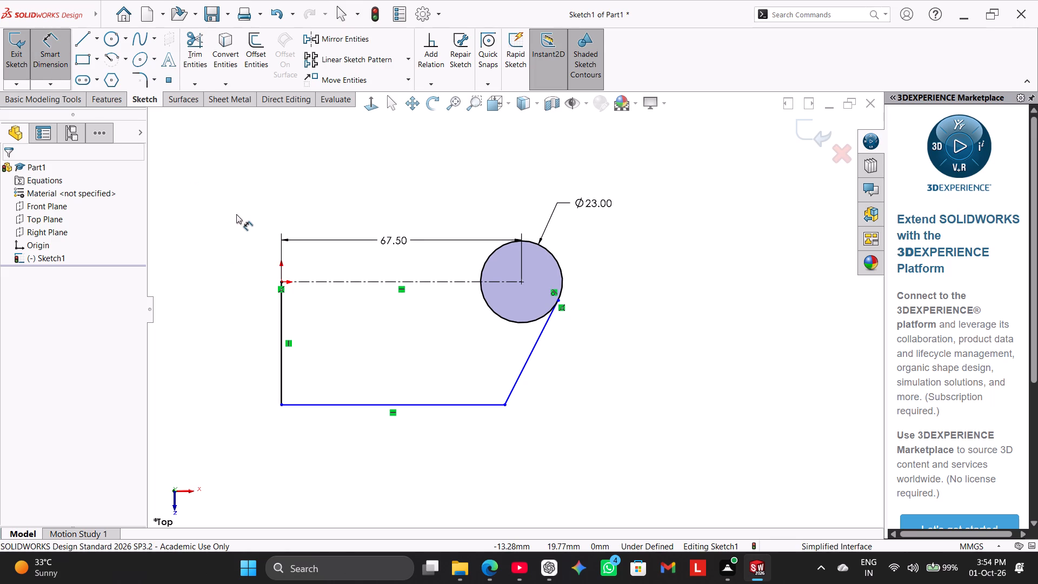
left_click(354, 283)
left_click(335, 405)
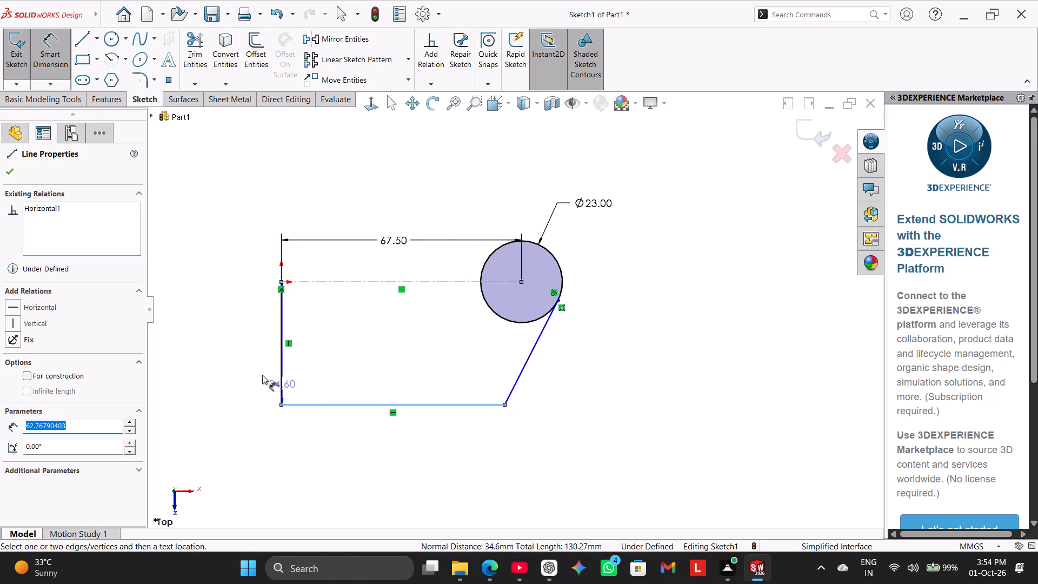
left_click(237, 343)
type("325")
key("Return")
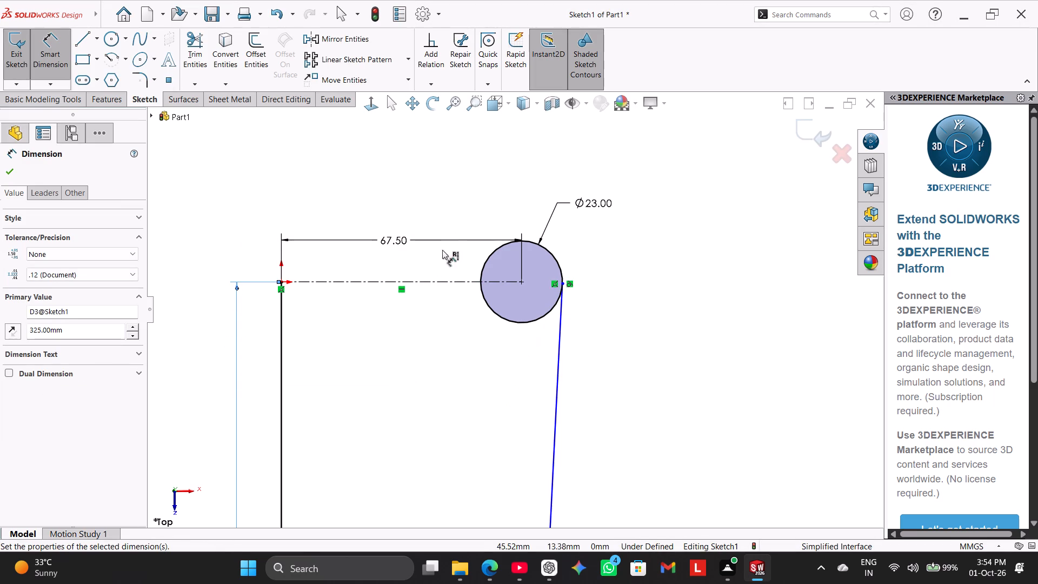
Undo the 325 mm value and set the vertical distance to the bottom line to 32.5 mm.
scroll(441, 275, "up", 8)
key("ctrl+z")
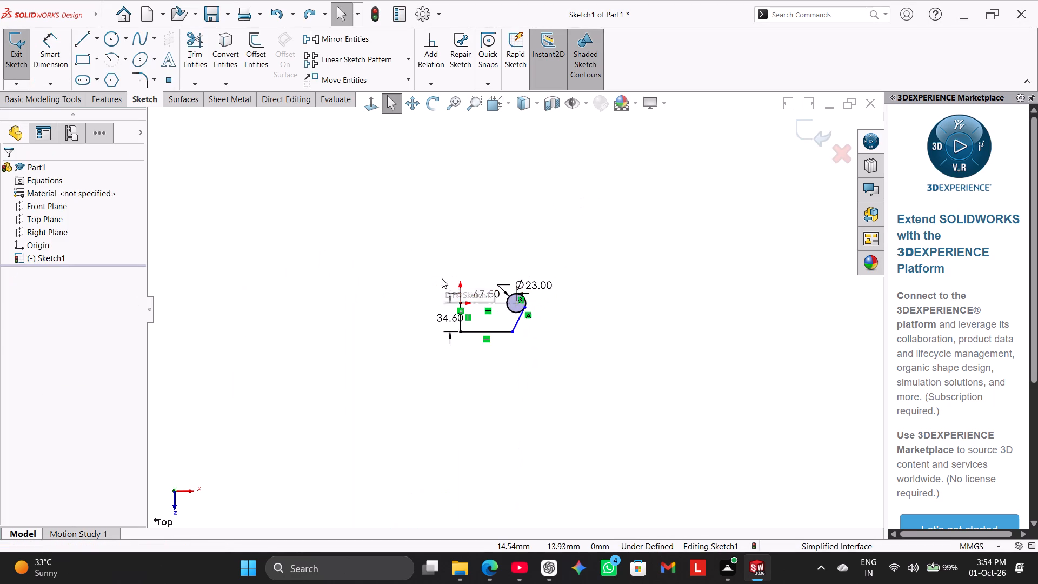
scroll(438, 279, "down", 5)
double_click(467, 353)
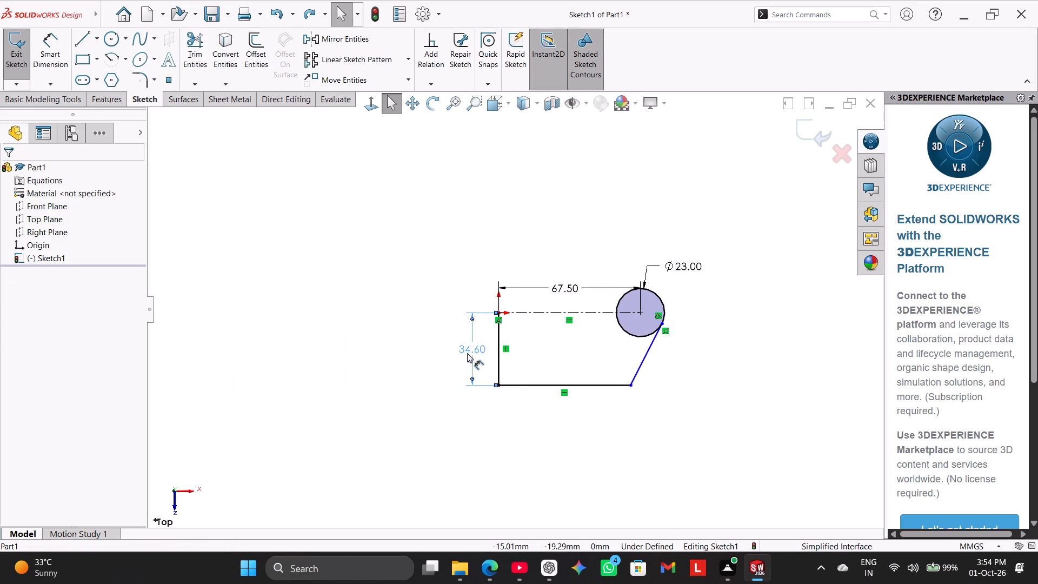
type("32.5")
key("Return")
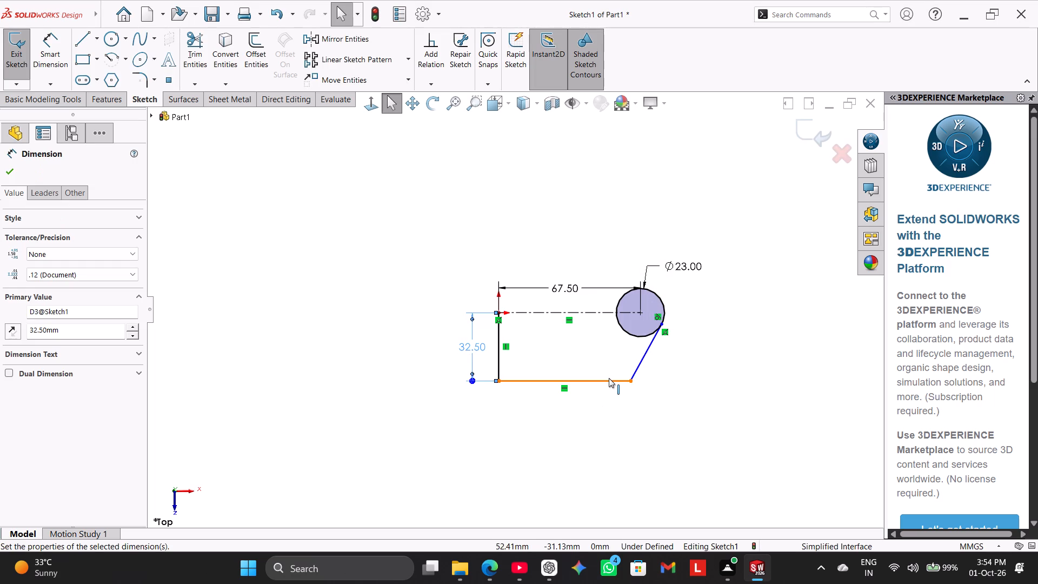
Change the vertical distance to the bottom line to 32.5-6.5, giving 26 mm.
scroll(607, 378, "down", 2)
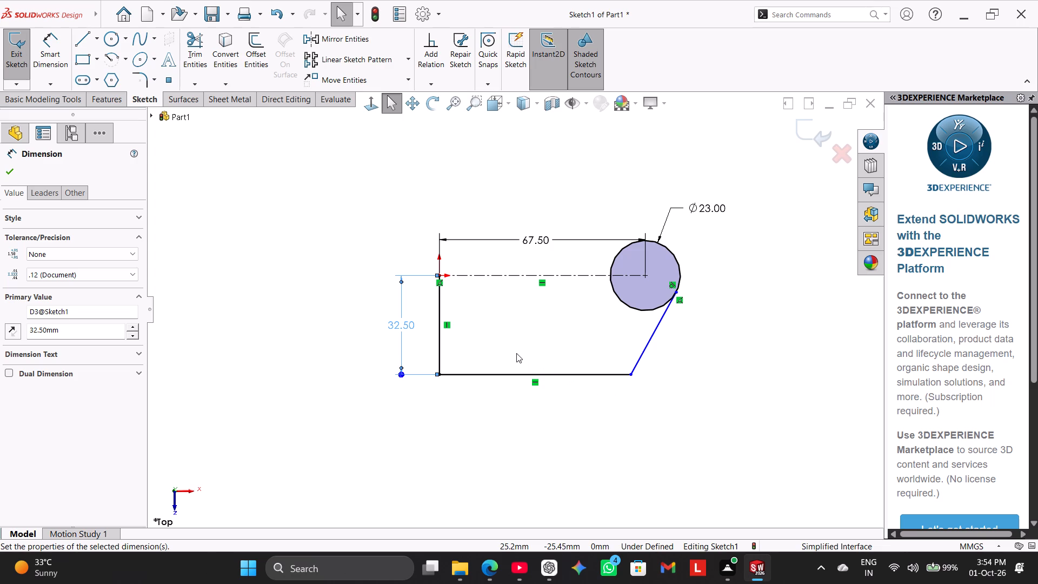
double_click(410, 324)
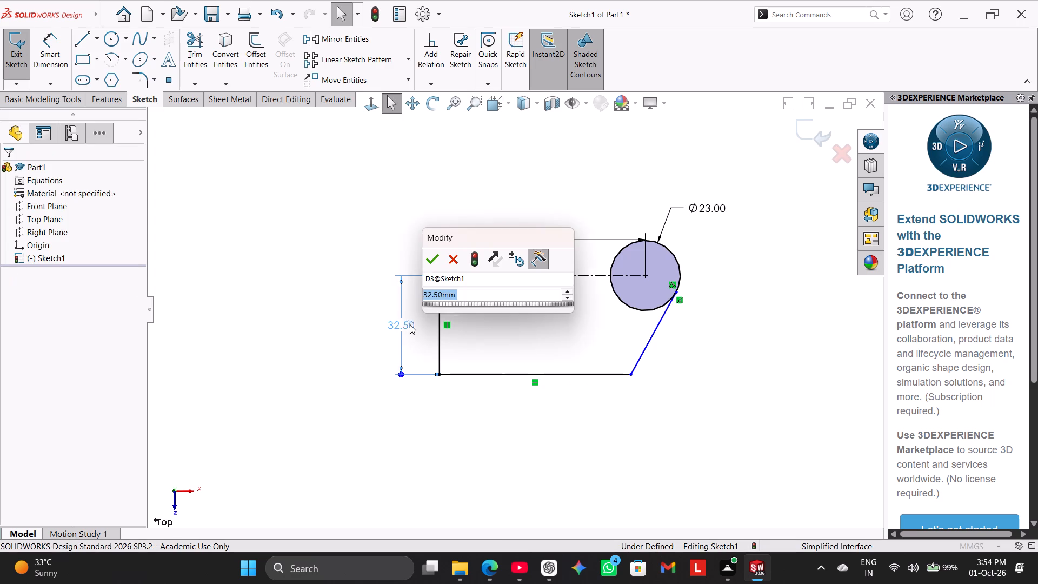
left_click(476, 290)
key("minus")
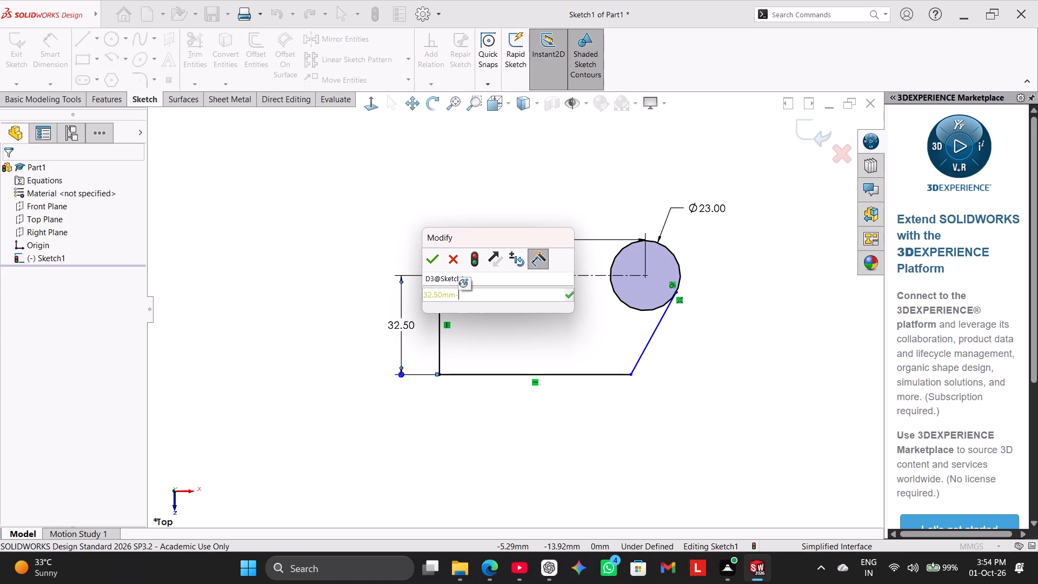
type("6.5")
key("Return")
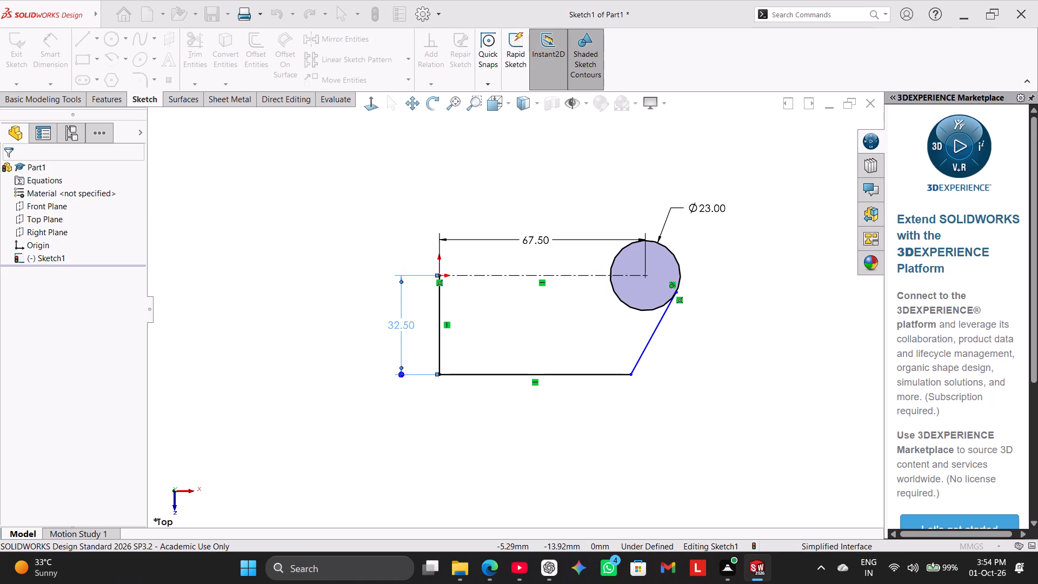
right_click(289, 250)
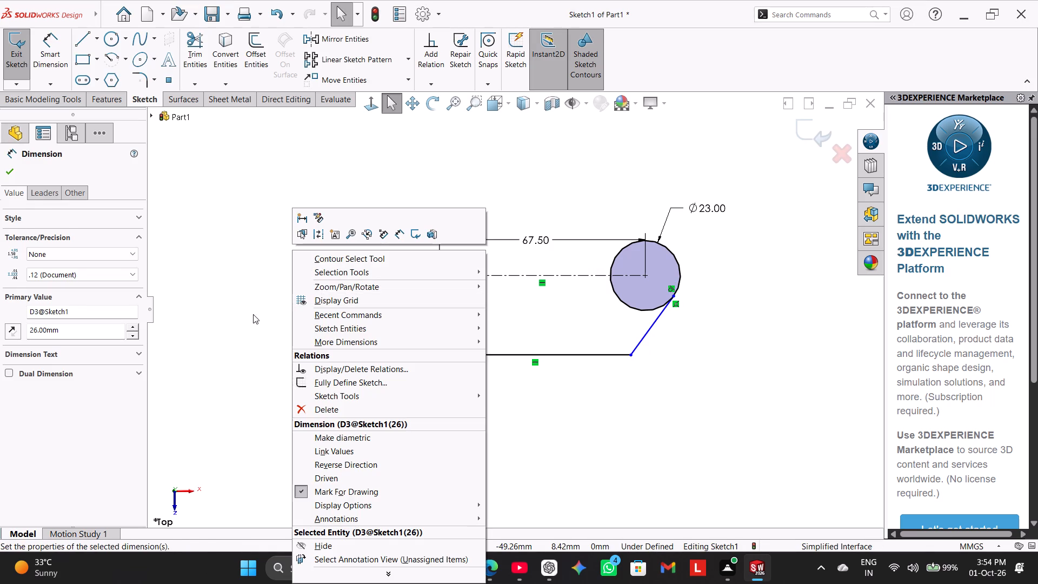
left_click(251, 314)
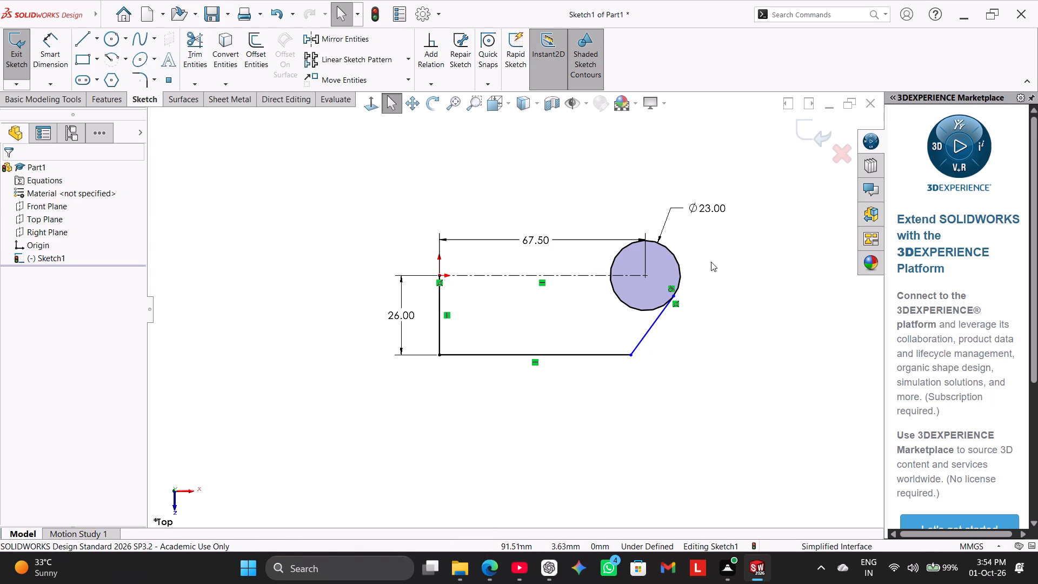
Dimension the horizontal distance from the circle's centre to the corner between the bottom and angled lines as 31.5 mm.
scroll(710, 262, "up", 1)
scroll(689, 256, "down", 2)
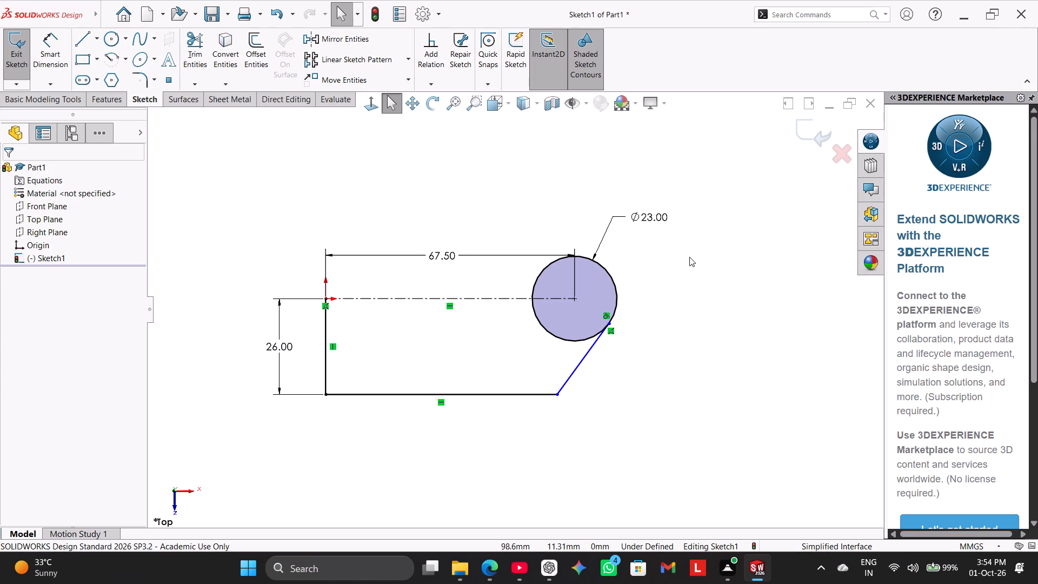
left_click(42, 53)
left_click(577, 297)
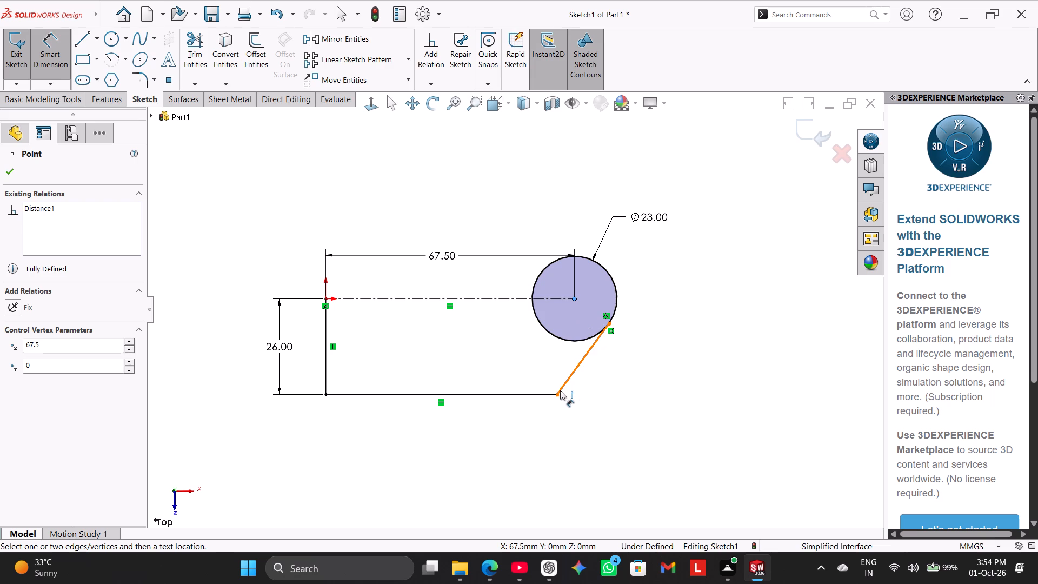
left_click(556, 394)
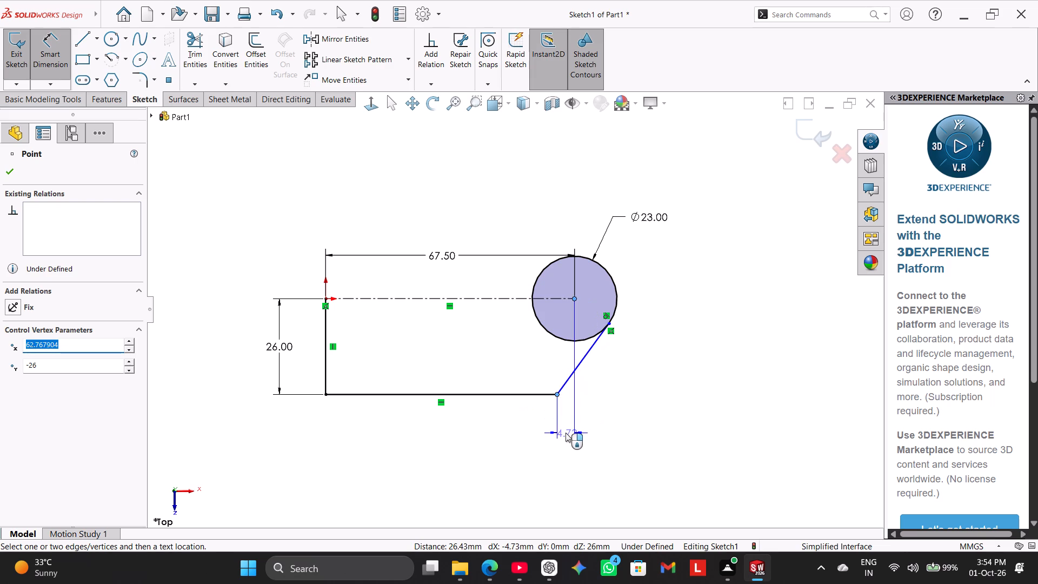
left_click(565, 433)
type("31.5")
key("Return")
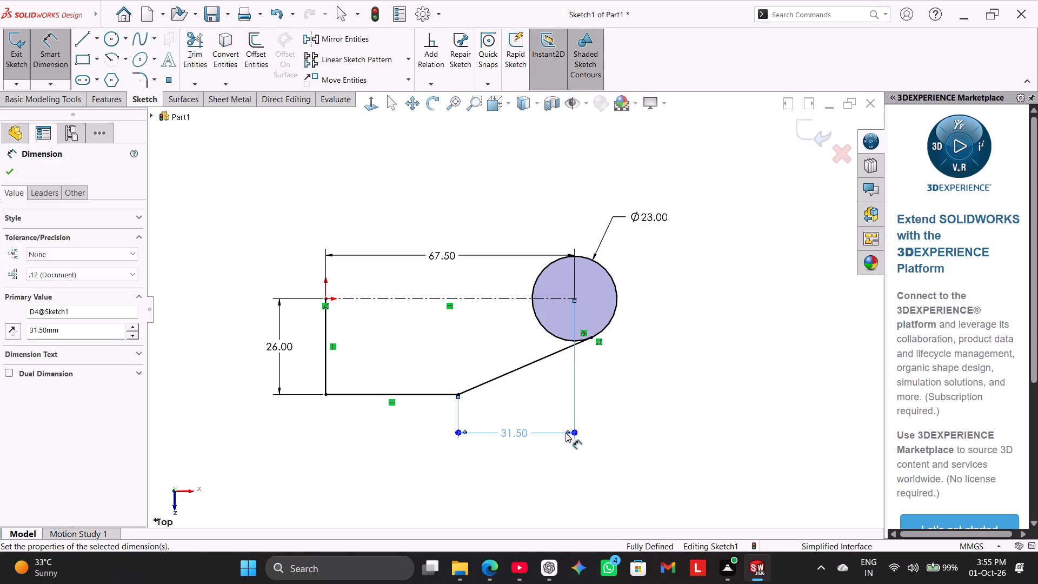
right_click(699, 294)
left_click(728, 330)
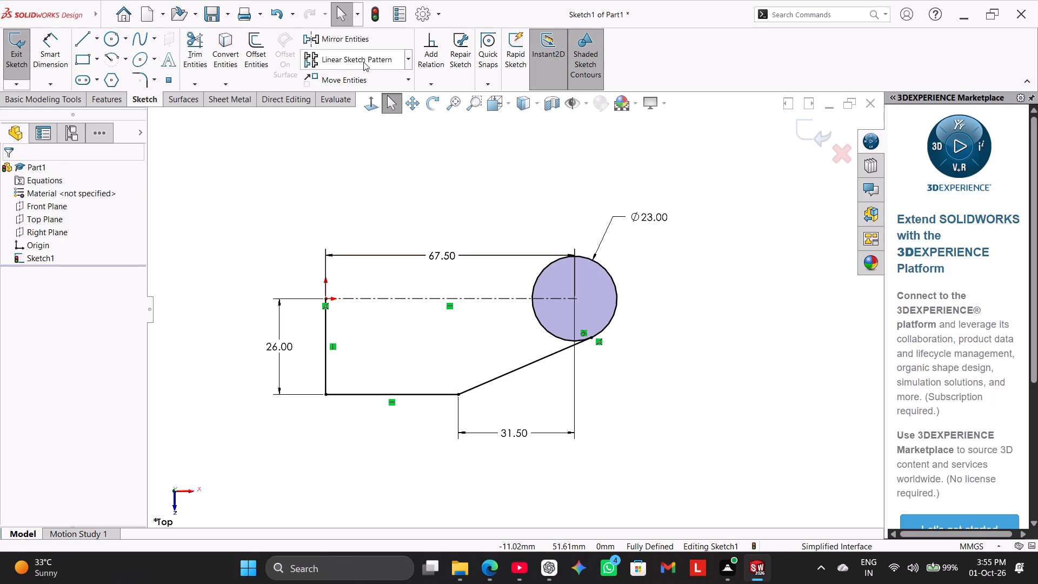
Mirror the vertical, bottom and angled lines together with the circle about the horizontal construction line.
left_click(356, 37)
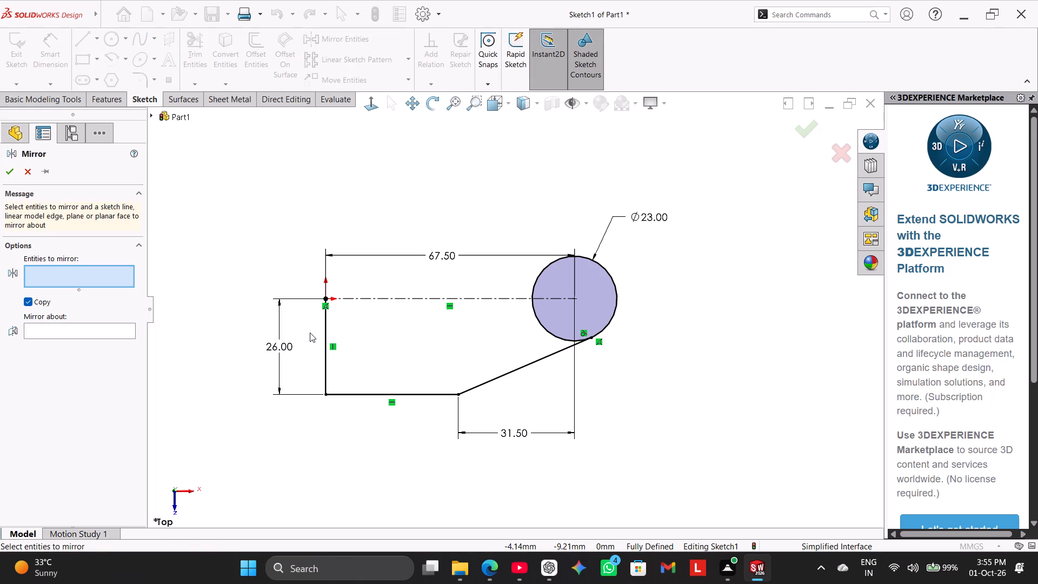
left_click_drag(310, 333, 481, 442)
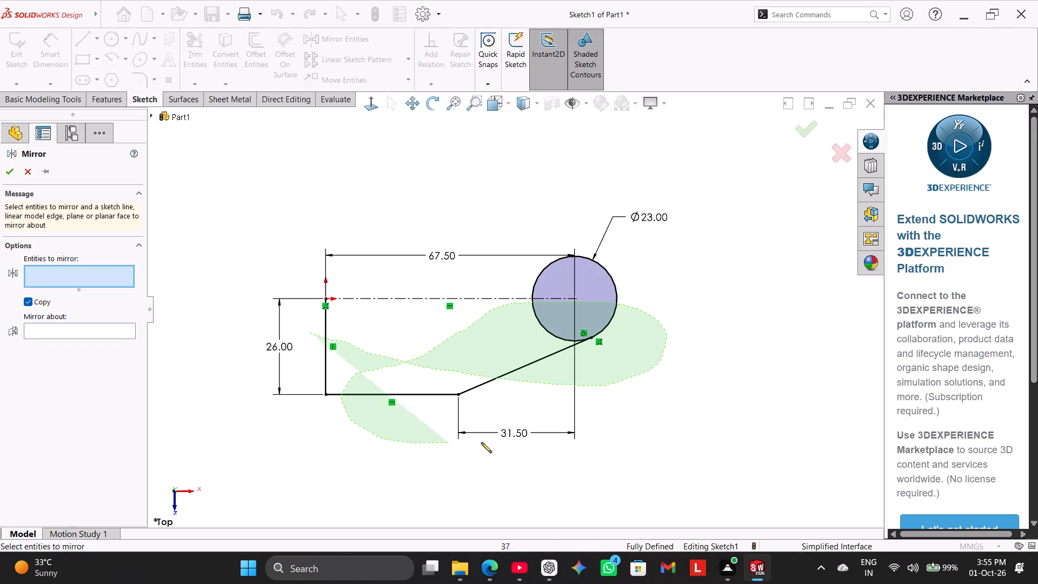
left_click_drag(481, 442, 221, 339)
right_click(224, 175)
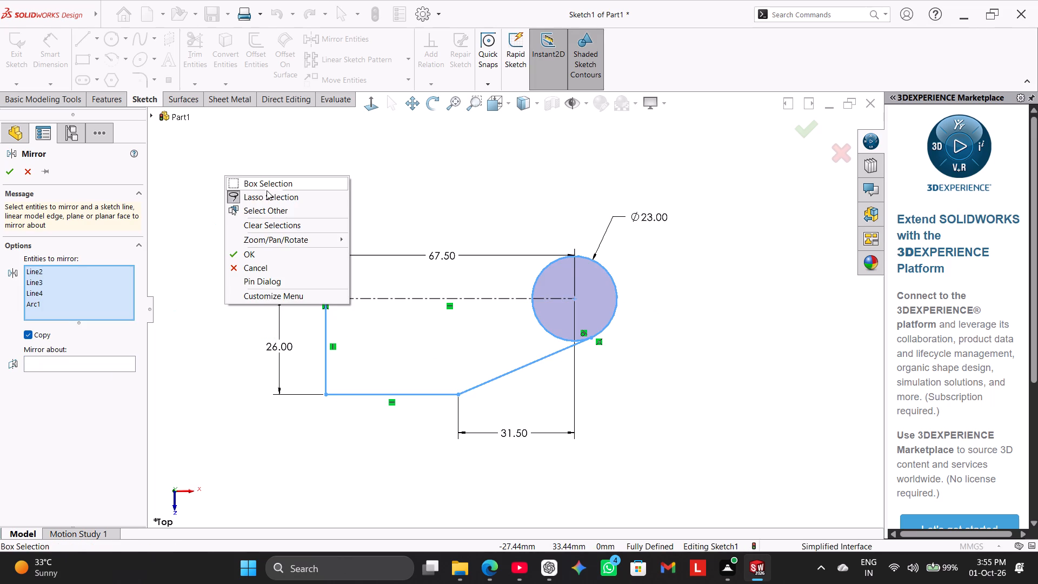
left_click(267, 181)
left_click(98, 362)
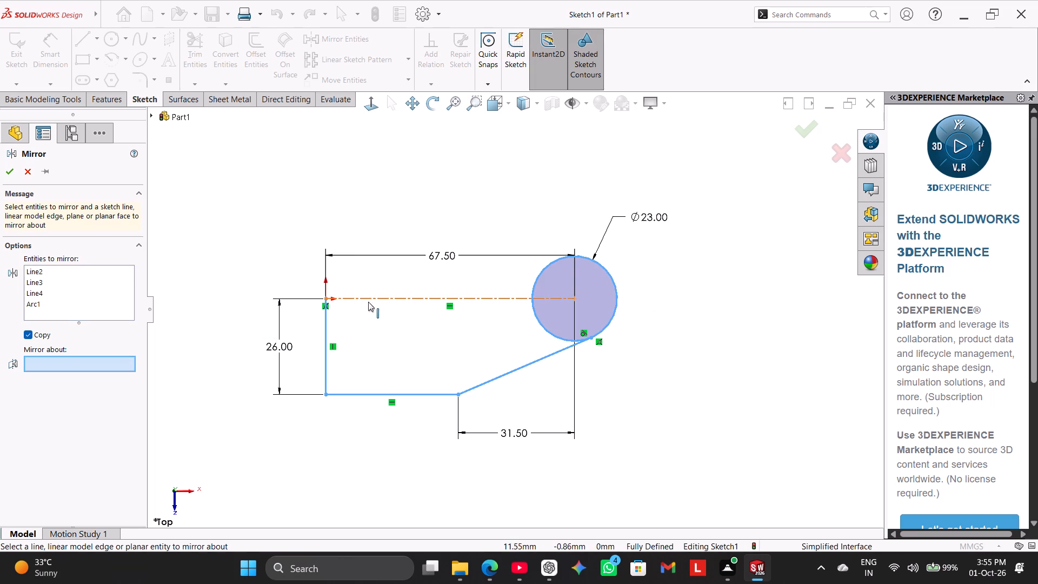
left_click(369, 300)
left_click(15, 174)
left_click(261, 194)
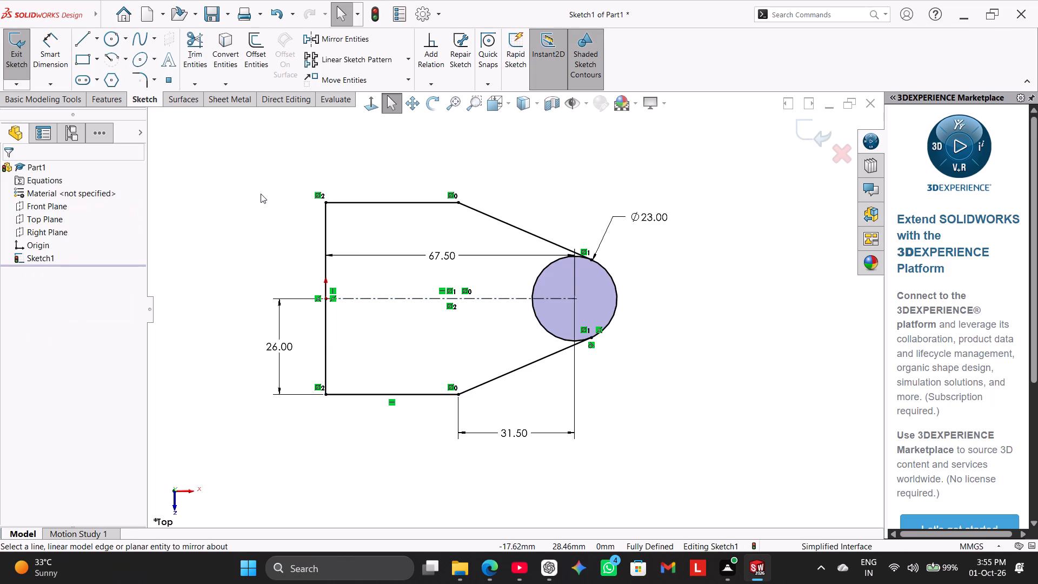
Trim away the inner portion of the 23 mm circle, leaving only the rounded nose between the two angled lines.
left_click(191, 47)
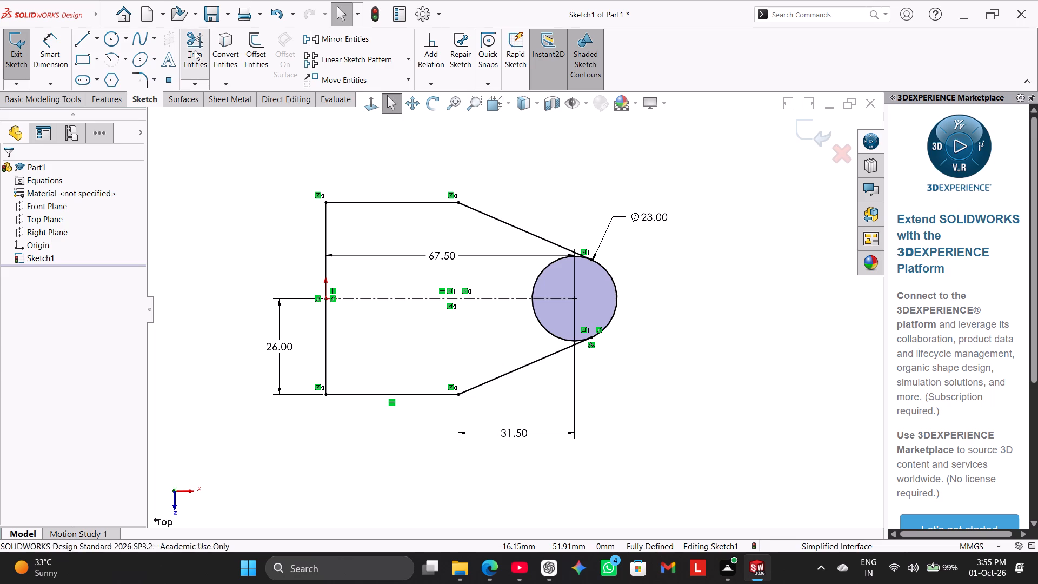
left_click(536, 316)
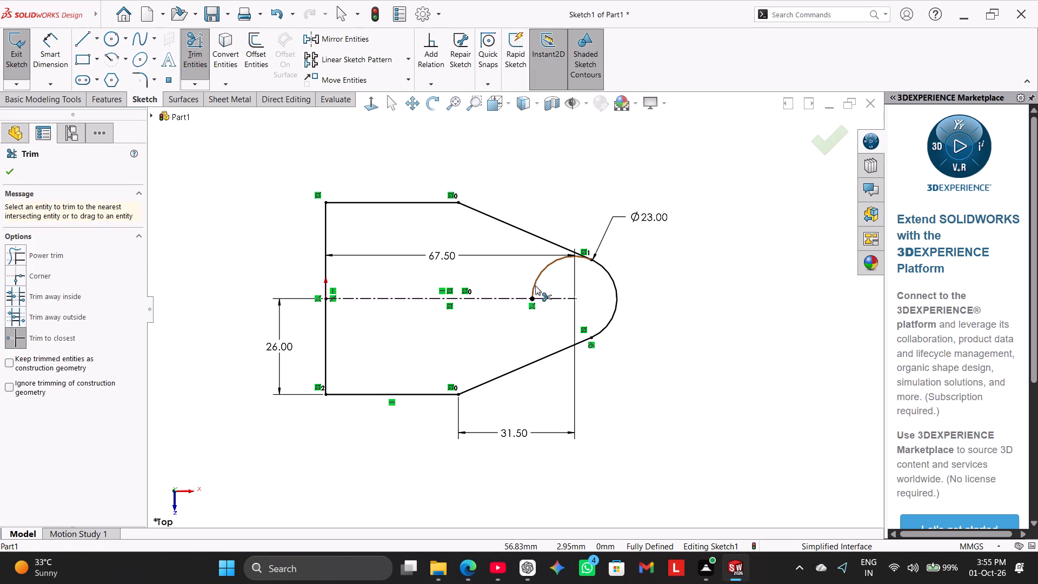
left_click(536, 278)
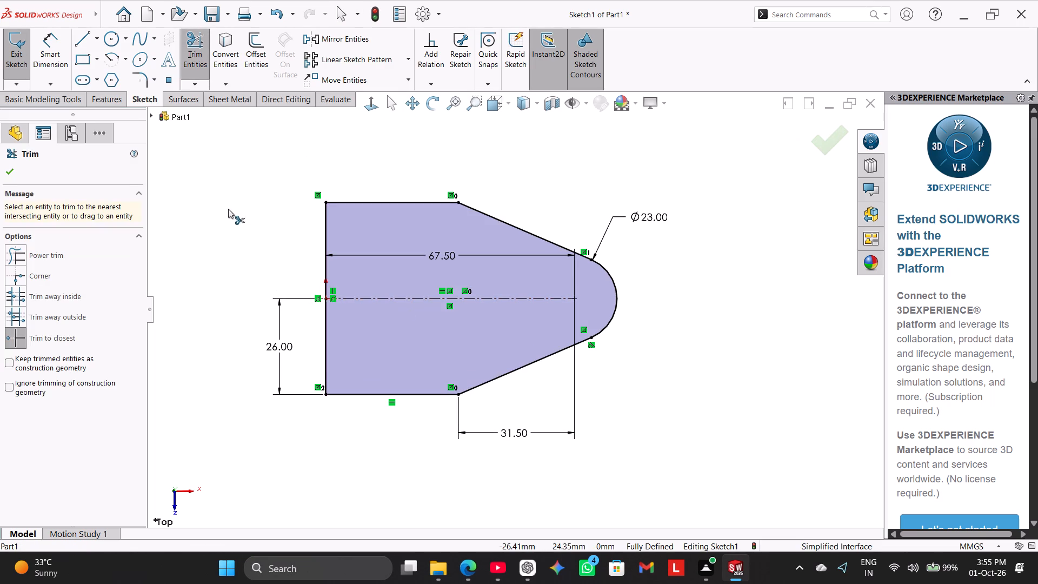
right_click(228, 209)
left_click(259, 243)
Sketch a circle about 11.5 mm in diameter, centred on the centre of the rounded nose.
left_click(115, 41)
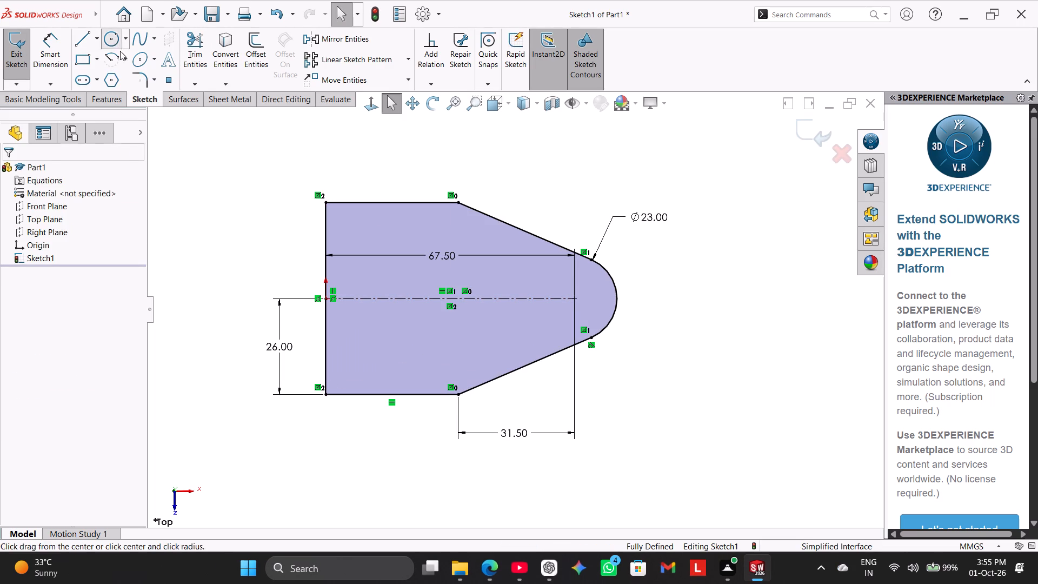
left_click(574, 300)
left_click(580, 319)
right_click(561, 163)
left_click(580, 172)
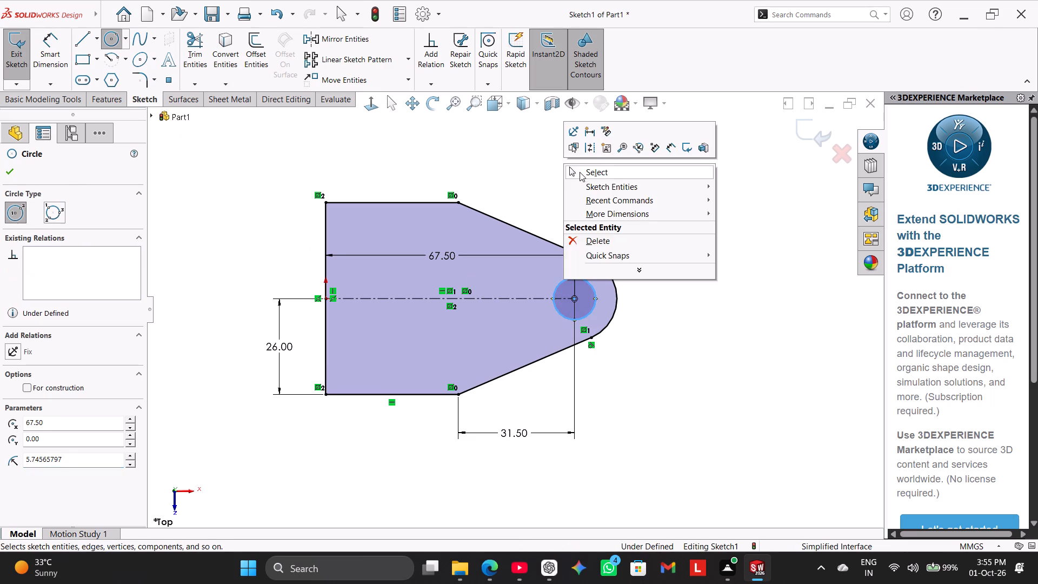
Dimension the inner circle at the rounded nose with a diameter of 11 mm.
scroll(634, 391, "up", 3)
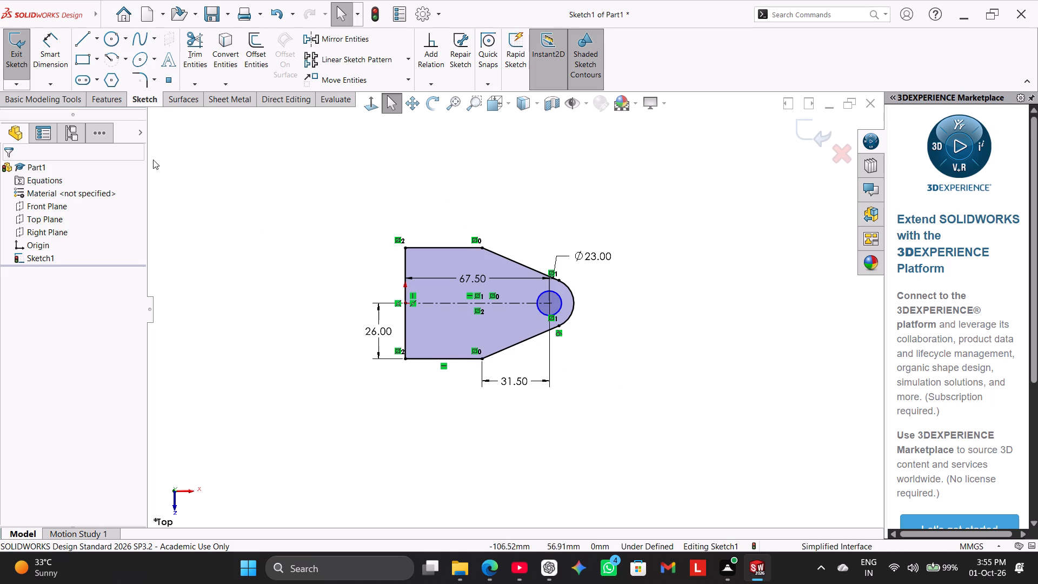
left_click(56, 54)
scroll(623, 311, "down", 3)
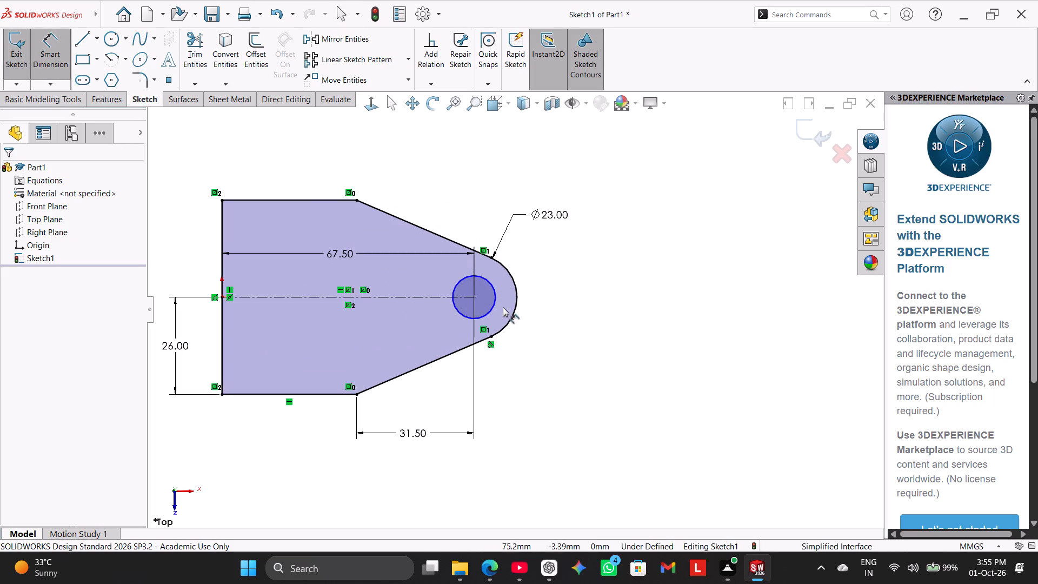
left_click(493, 289)
left_click(550, 250)
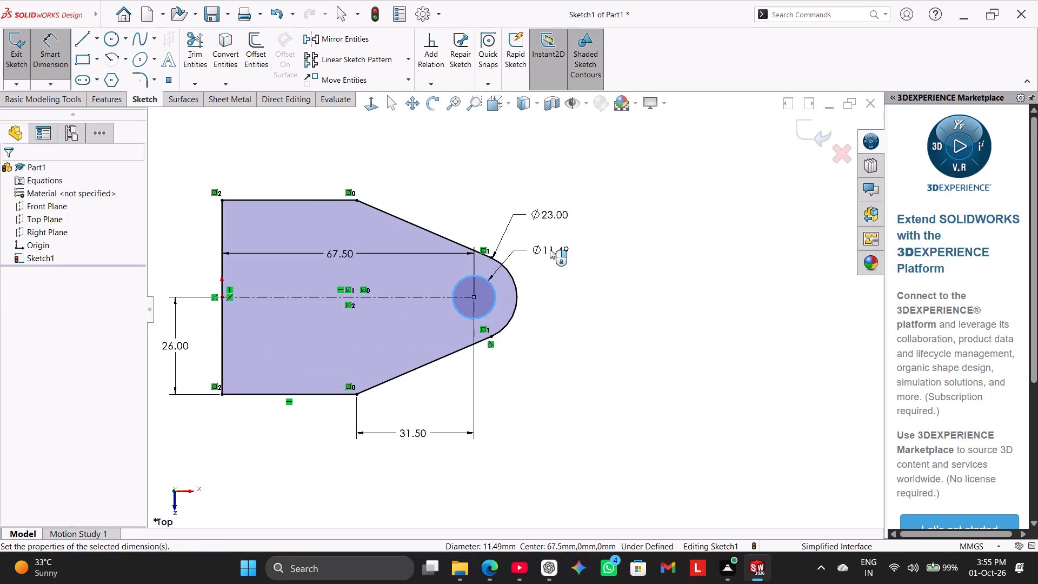
type("11")
key("Return")
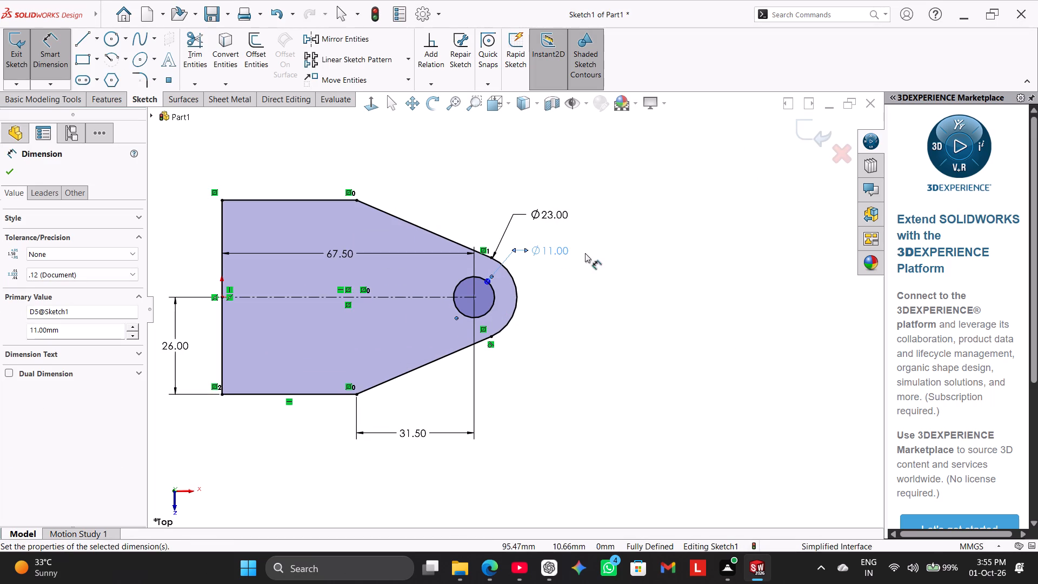
right_click(654, 193)
left_click(709, 223)
Extrude the base profile as a blind boss 10 mm deep from the sketch plane.
scroll(435, 283, "up", 1)
scroll(331, 290, "down", 1)
scroll(331, 290, "up", 1)
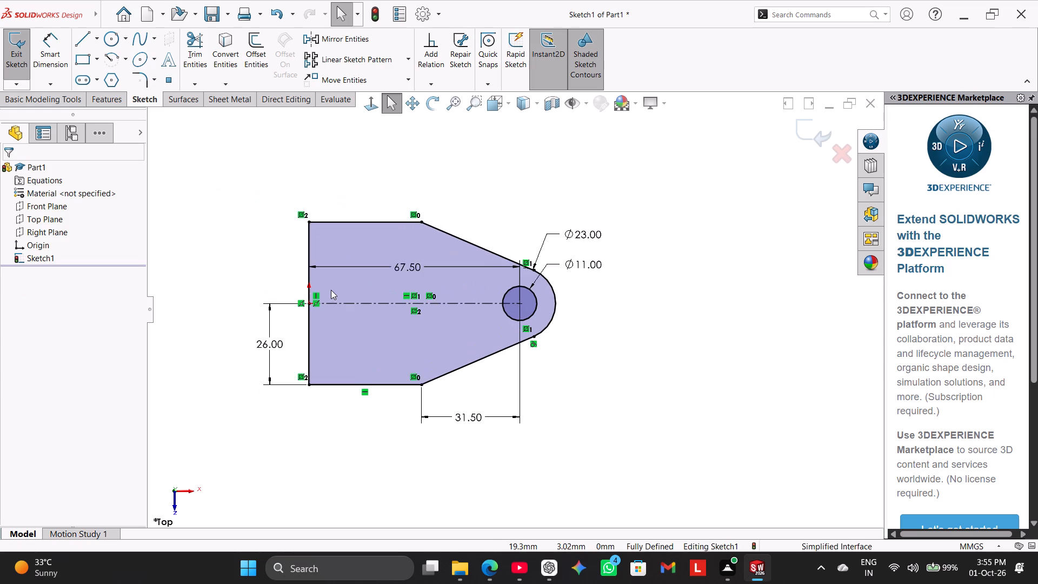
scroll(331, 290, "up", 2)
scroll(331, 290, "down", 2)
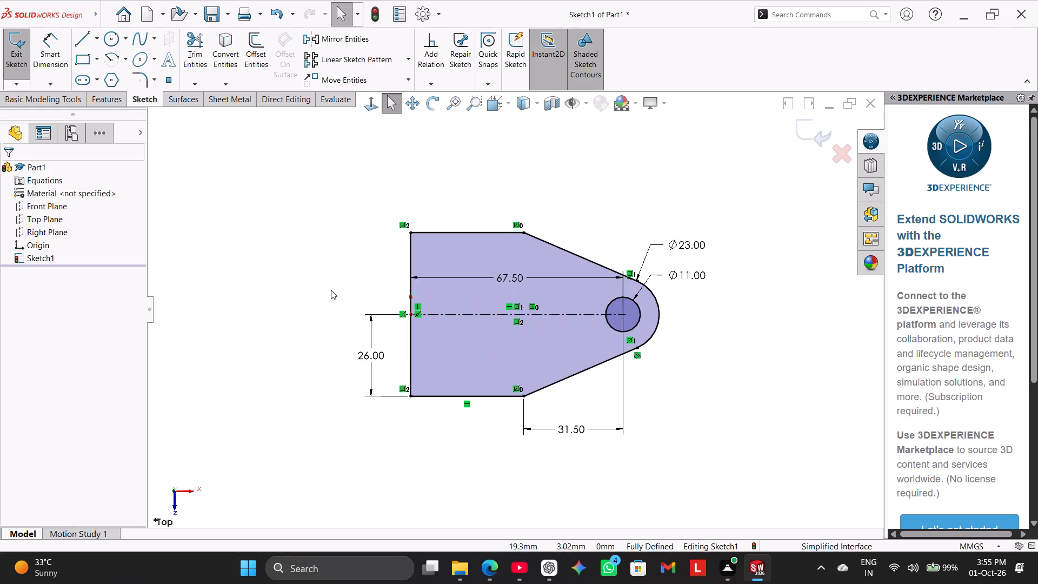
left_click(109, 101)
left_click(142, 103)
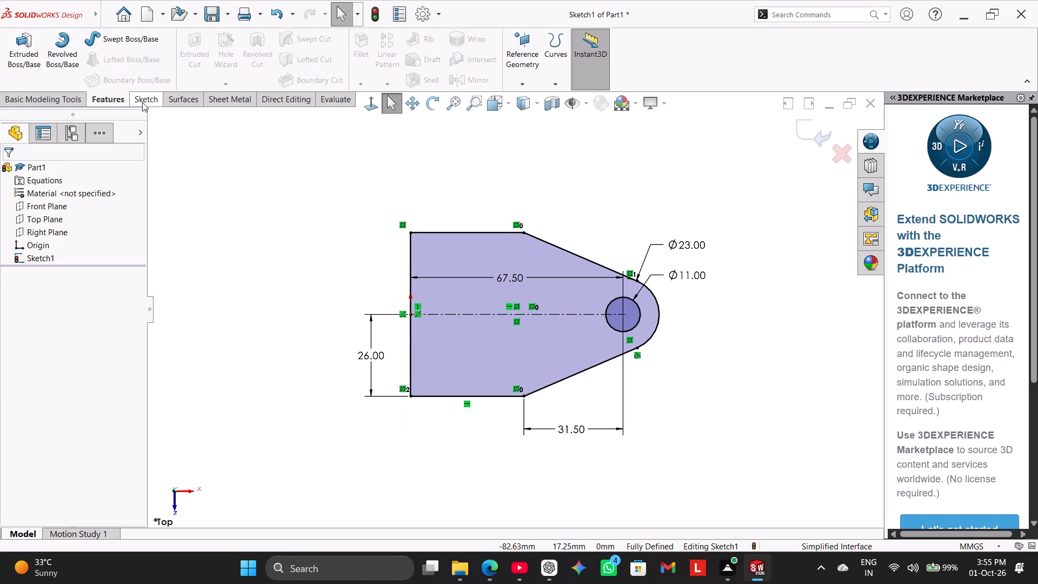
left_click(111, 104)
left_click(27, 51)
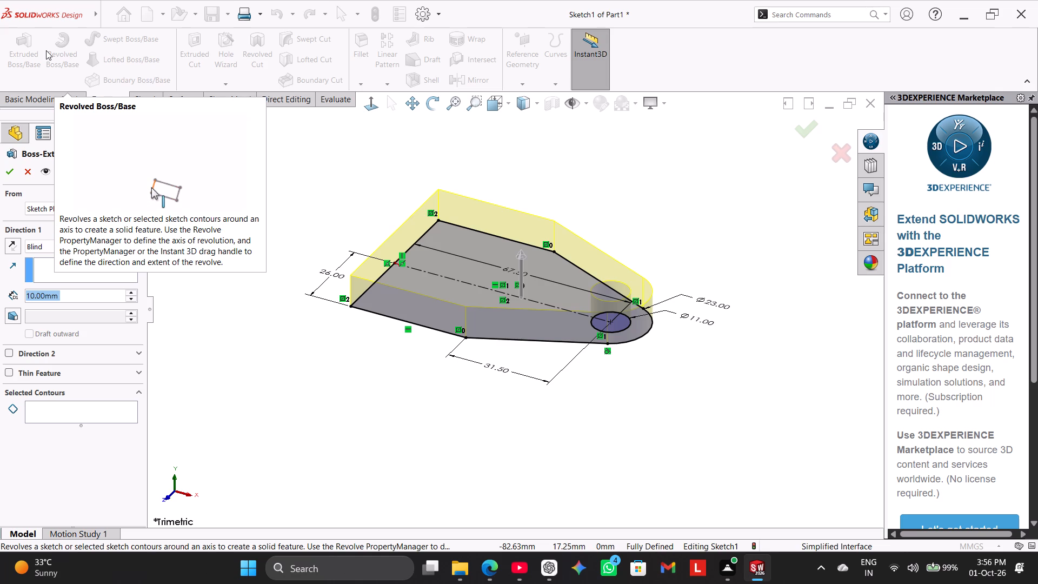
left_click(9, 175)
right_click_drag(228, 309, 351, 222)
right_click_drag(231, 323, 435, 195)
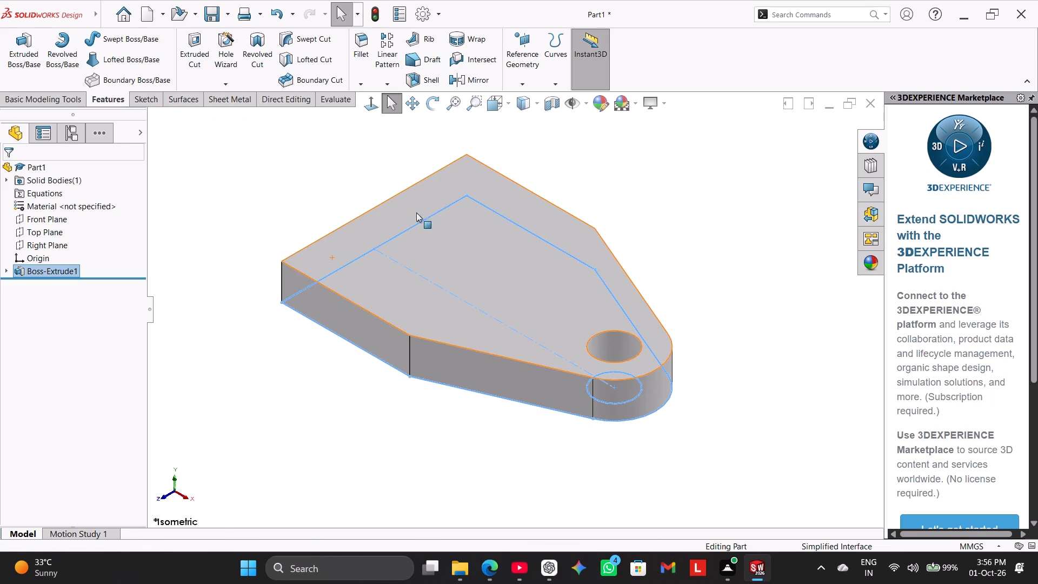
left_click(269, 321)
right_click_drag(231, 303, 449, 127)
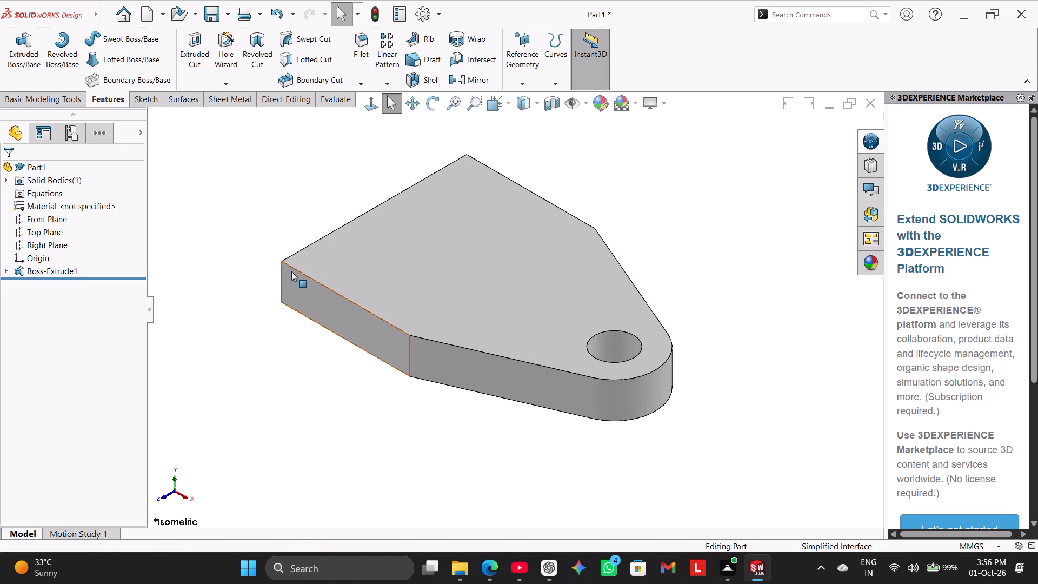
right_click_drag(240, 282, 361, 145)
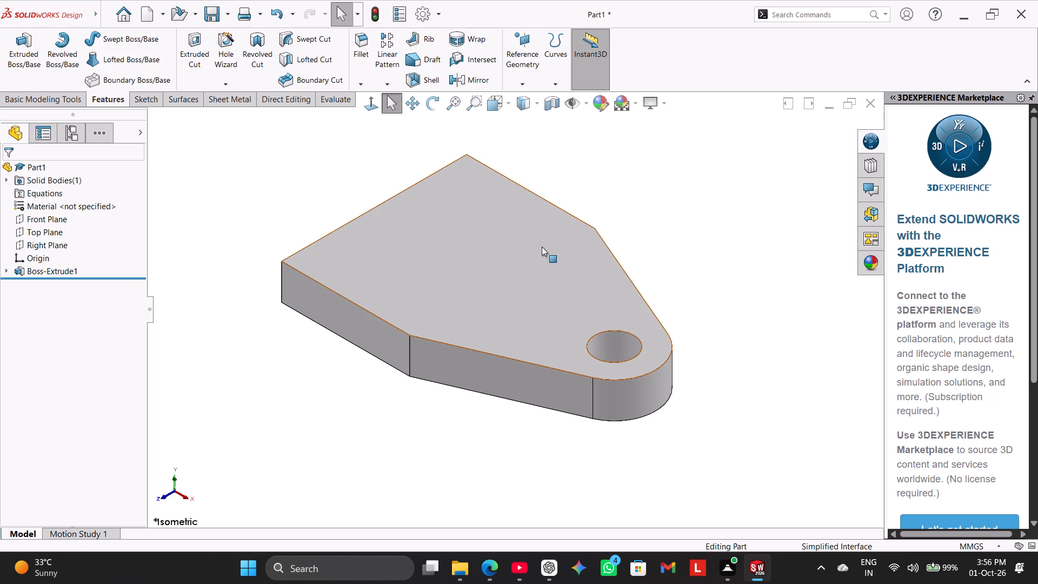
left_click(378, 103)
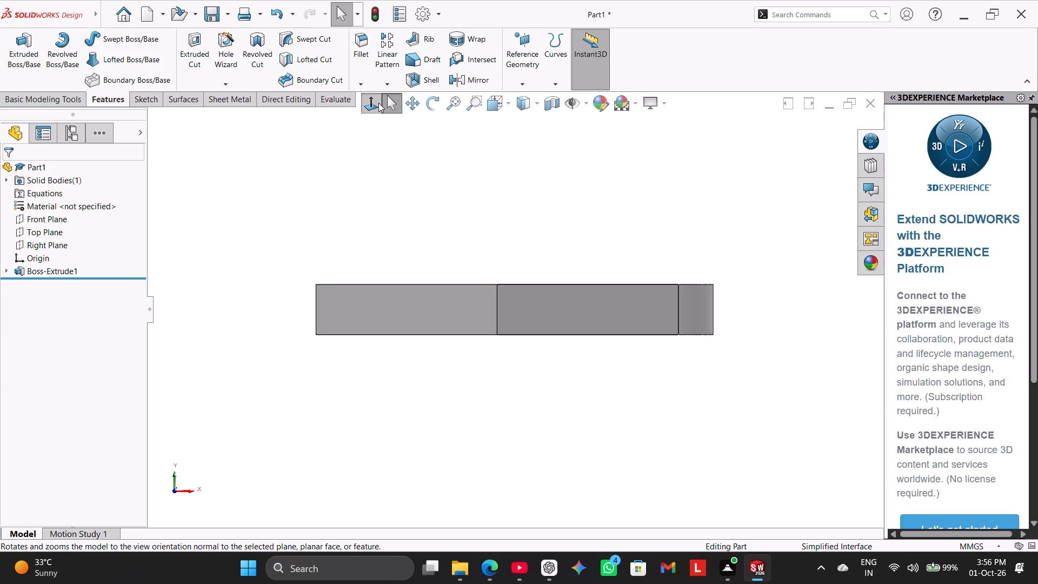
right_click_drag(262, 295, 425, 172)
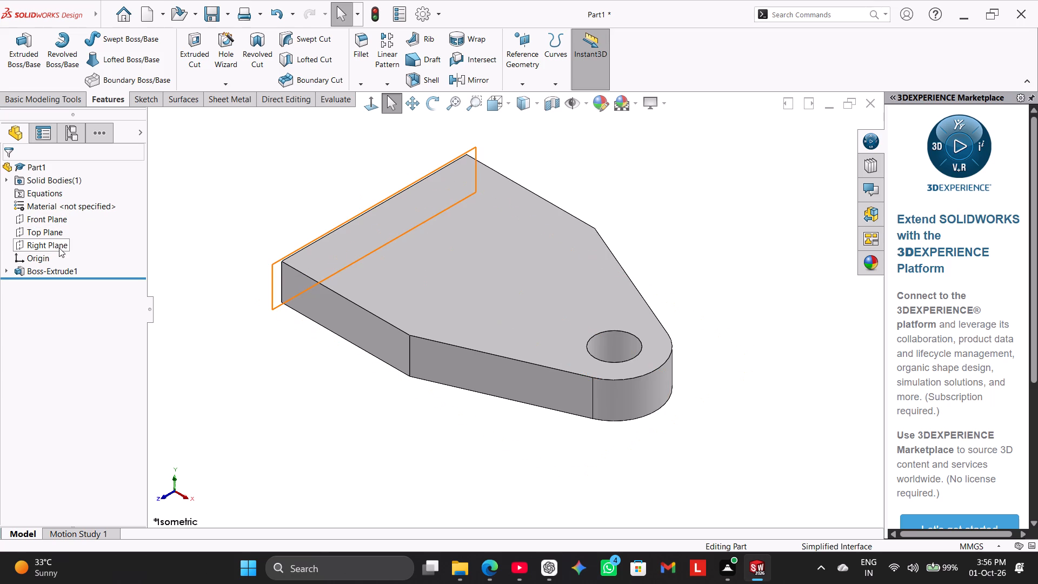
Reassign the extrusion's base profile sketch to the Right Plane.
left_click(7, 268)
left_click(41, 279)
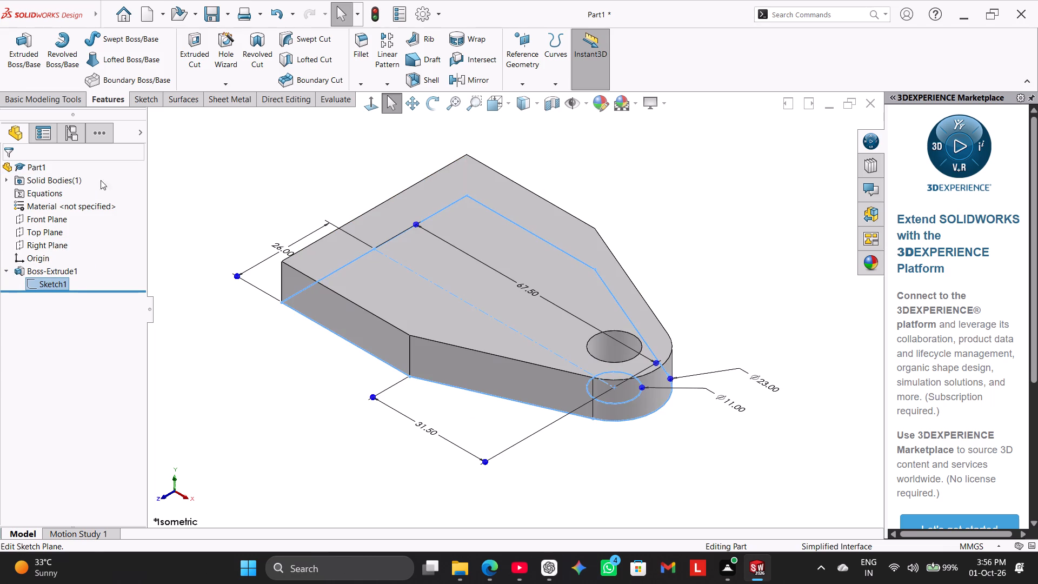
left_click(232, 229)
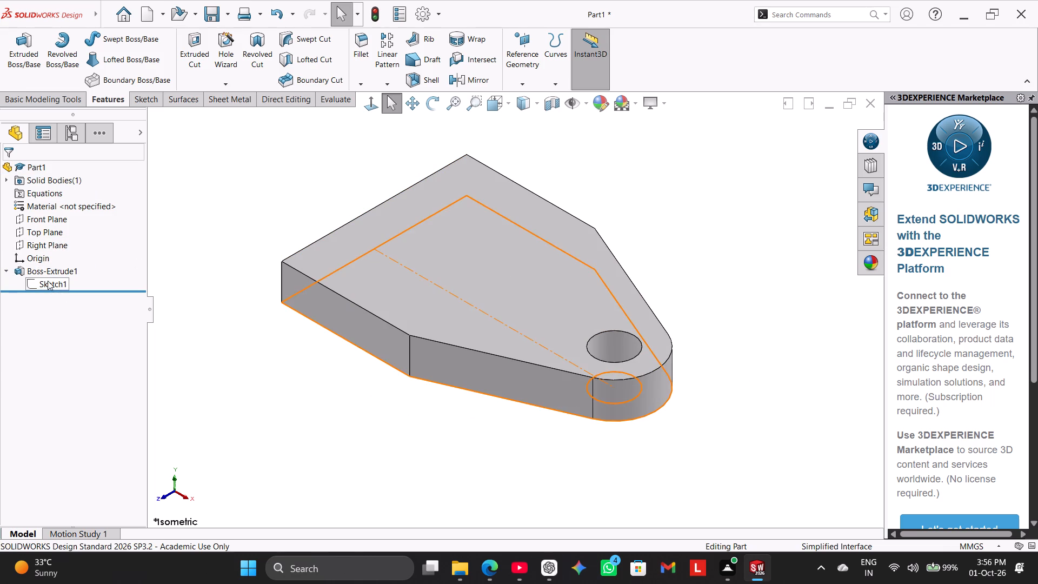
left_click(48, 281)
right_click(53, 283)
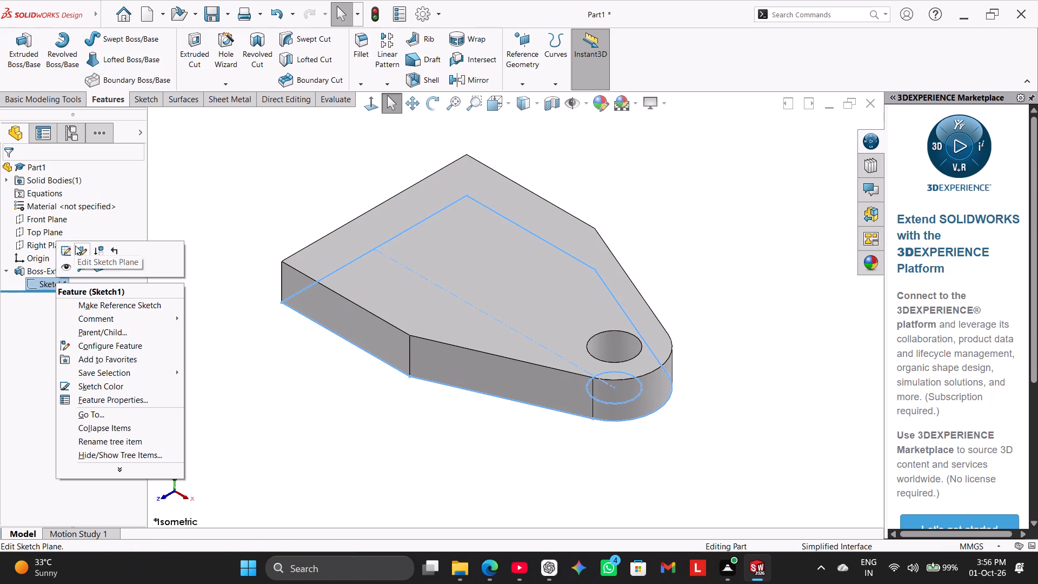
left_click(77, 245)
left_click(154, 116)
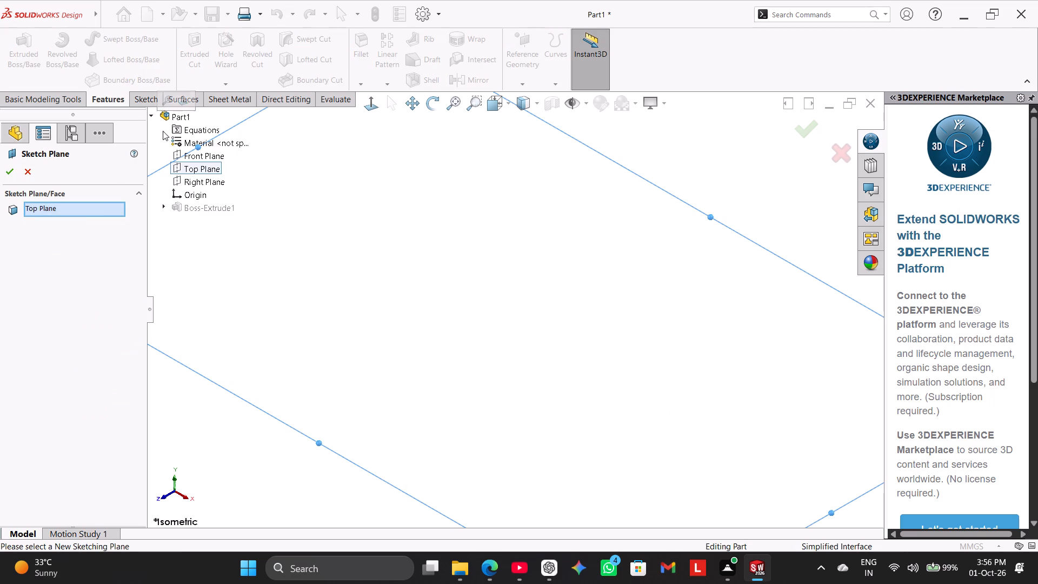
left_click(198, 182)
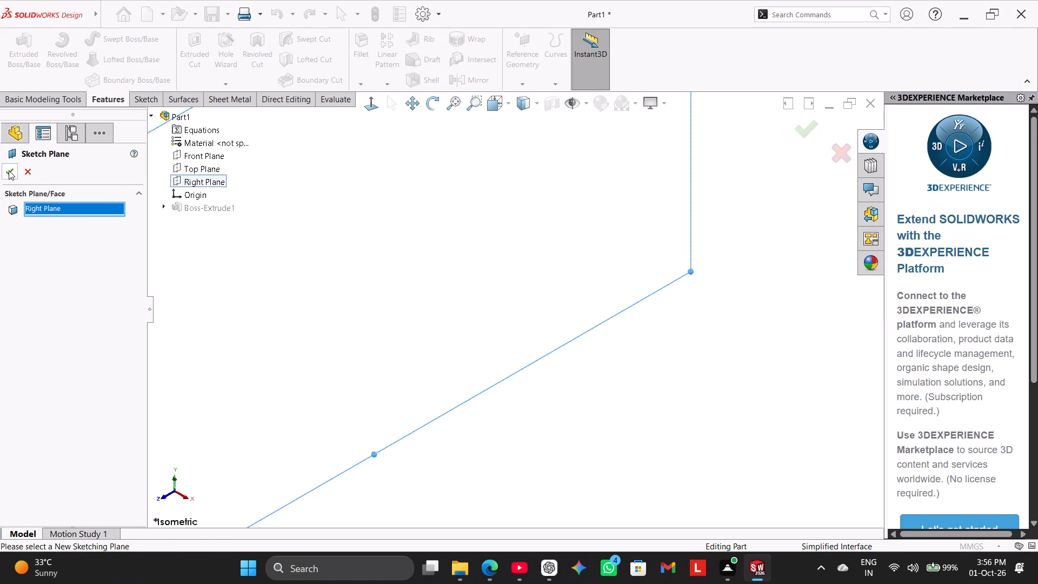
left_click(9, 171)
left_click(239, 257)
Reassign the extrusion's base profile sketch to the Front Plane.
right_click(46, 282)
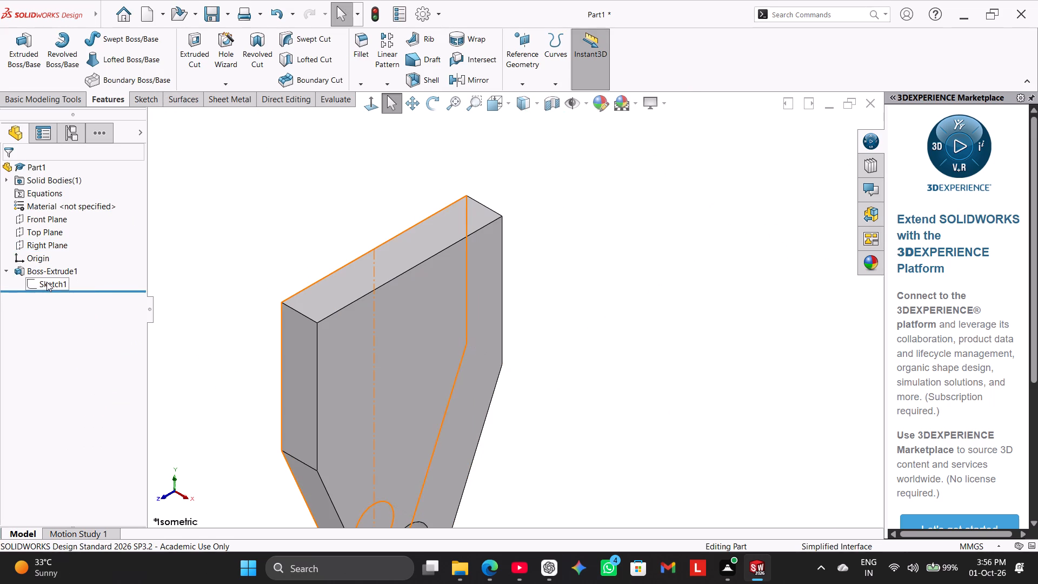
left_click(71, 250)
left_click(156, 117)
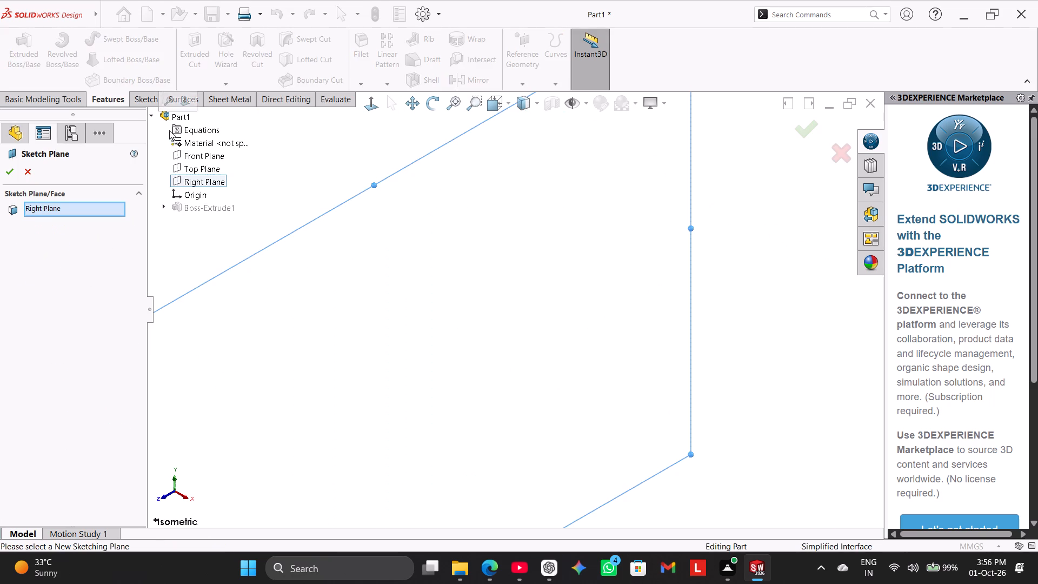
left_click(192, 154)
left_click(17, 168)
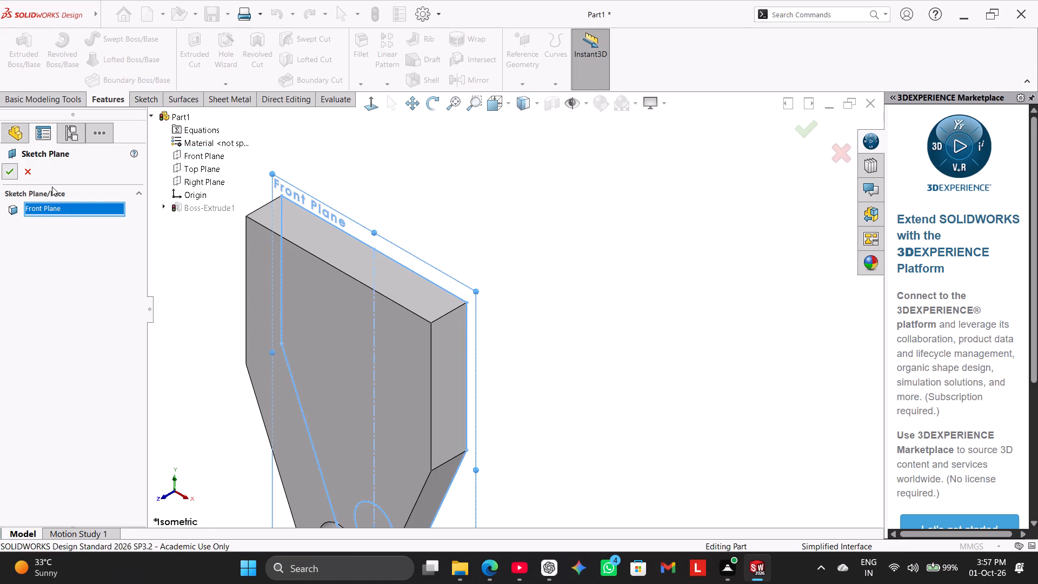
Reassign the extrusion's base profile sketch from the Front Plane to the Top Plane.
right_click(55, 282)
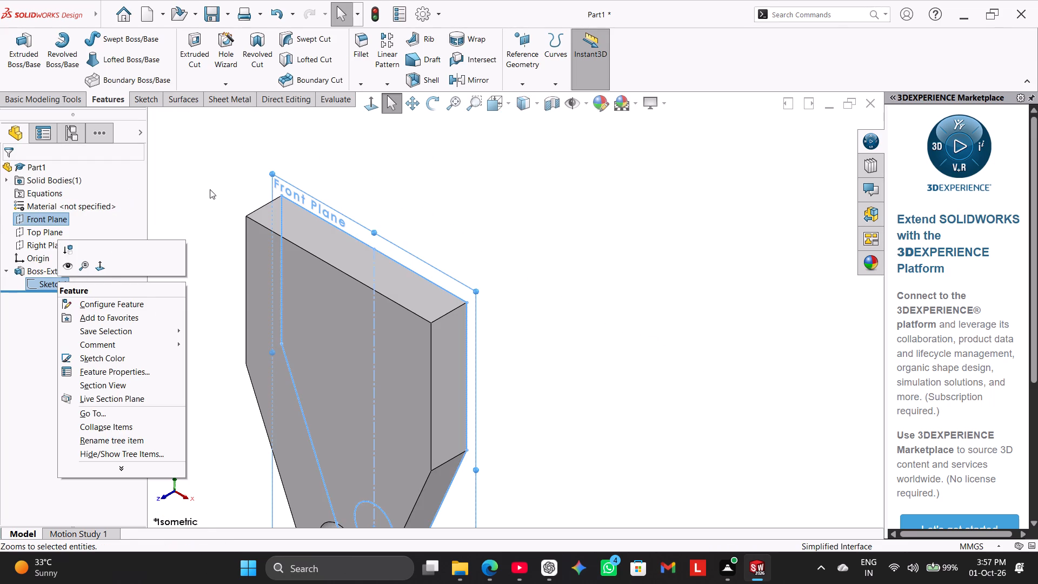
left_click(210, 189)
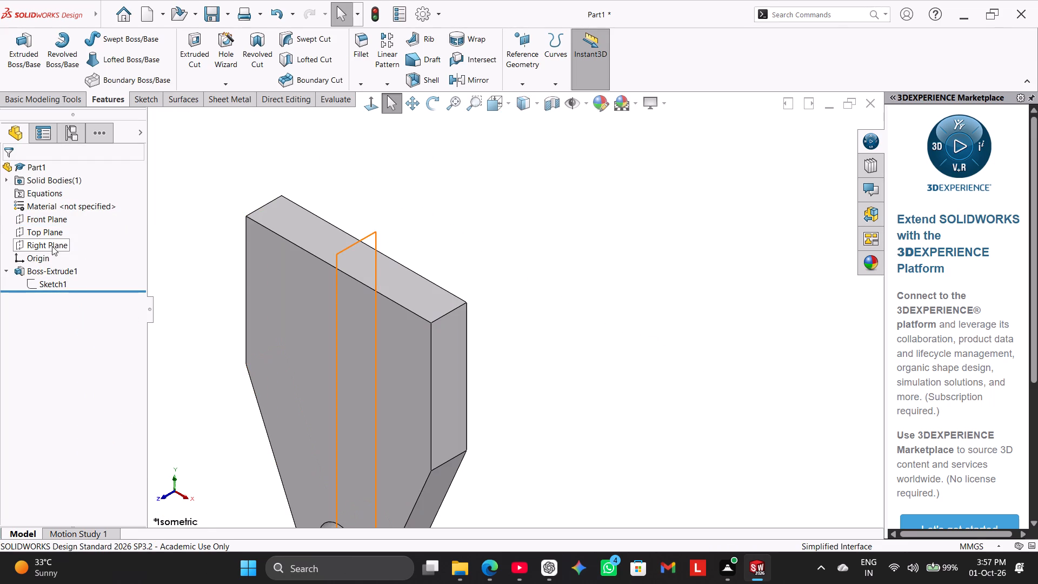
right_click(62, 279)
left_click(84, 245)
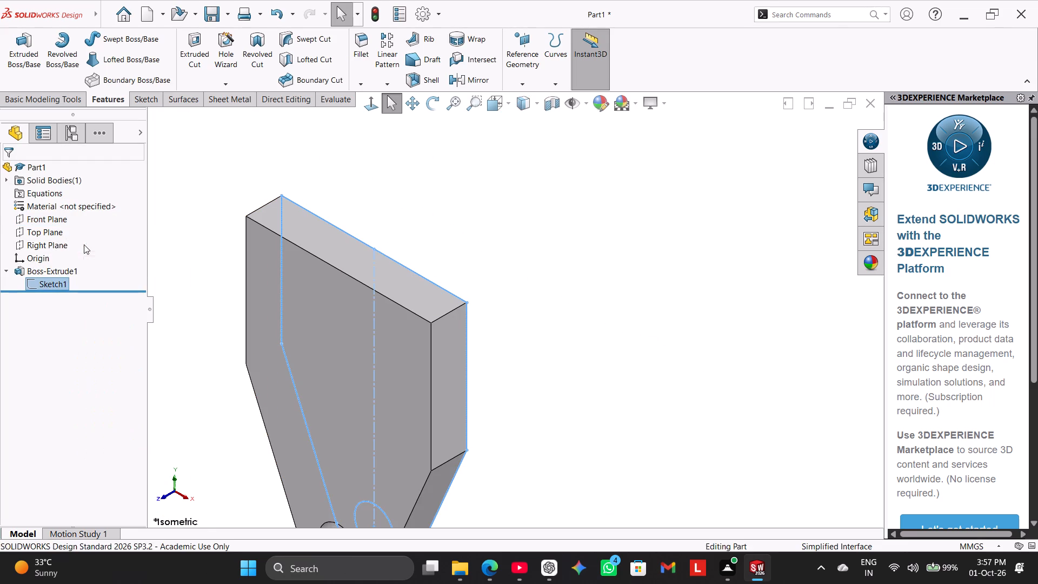
left_click(151, 118)
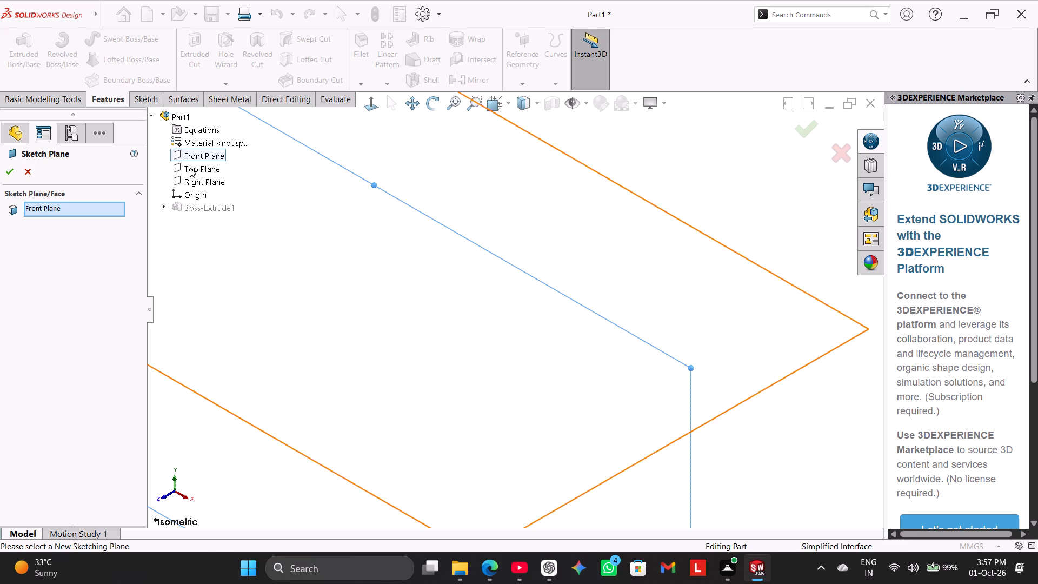
left_click(190, 168)
left_click(6, 169)
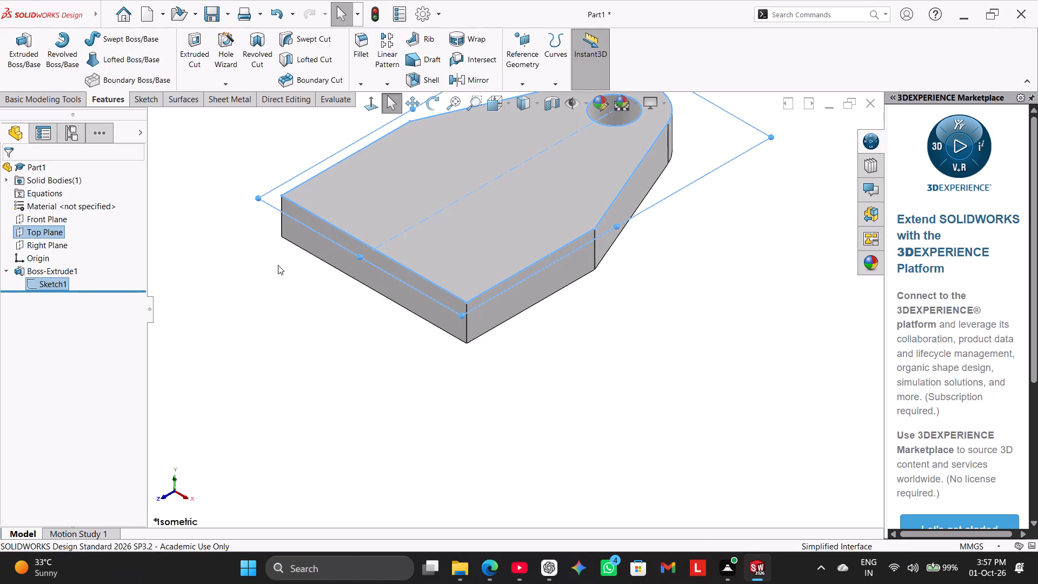
left_click(281, 267)
scroll(367, 317, "up", 2)
right_click_drag(261, 371, 570, 202)
right_click_drag(318, 297, 361, 254)
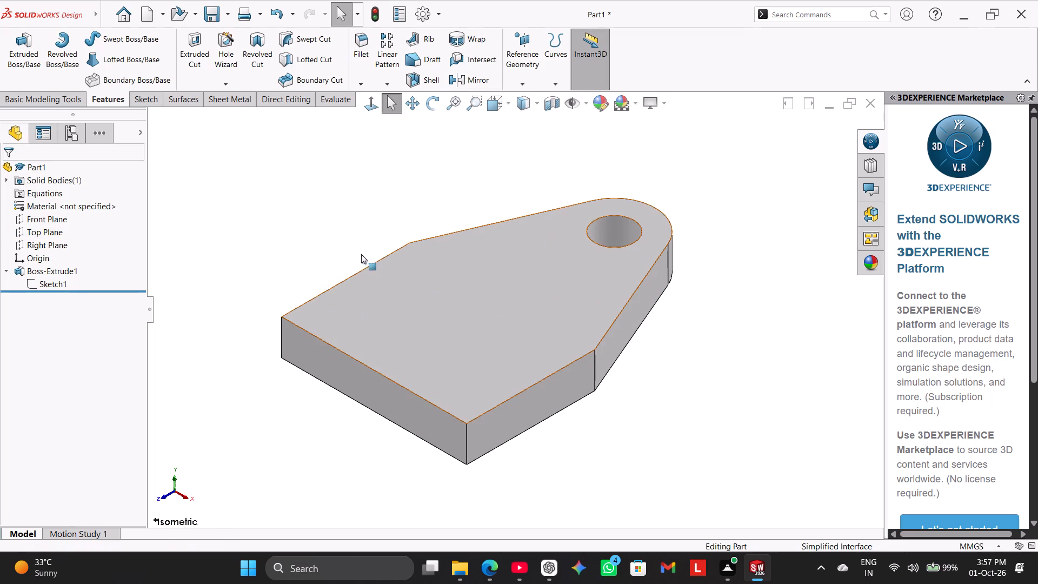
right_click_drag(361, 254, 538, 136)
left_click(280, 240)
right_click_drag(244, 251, 607, 133)
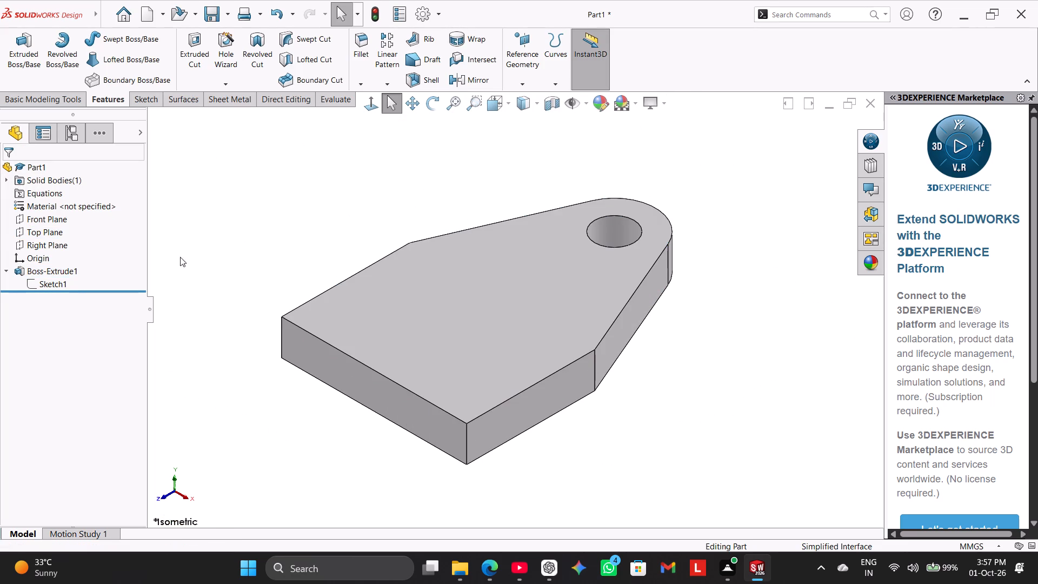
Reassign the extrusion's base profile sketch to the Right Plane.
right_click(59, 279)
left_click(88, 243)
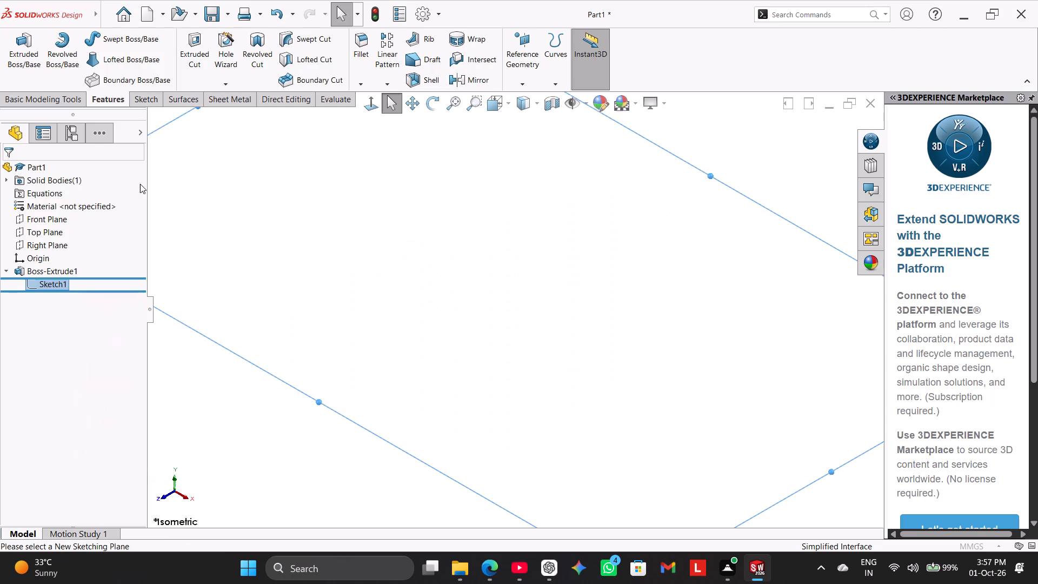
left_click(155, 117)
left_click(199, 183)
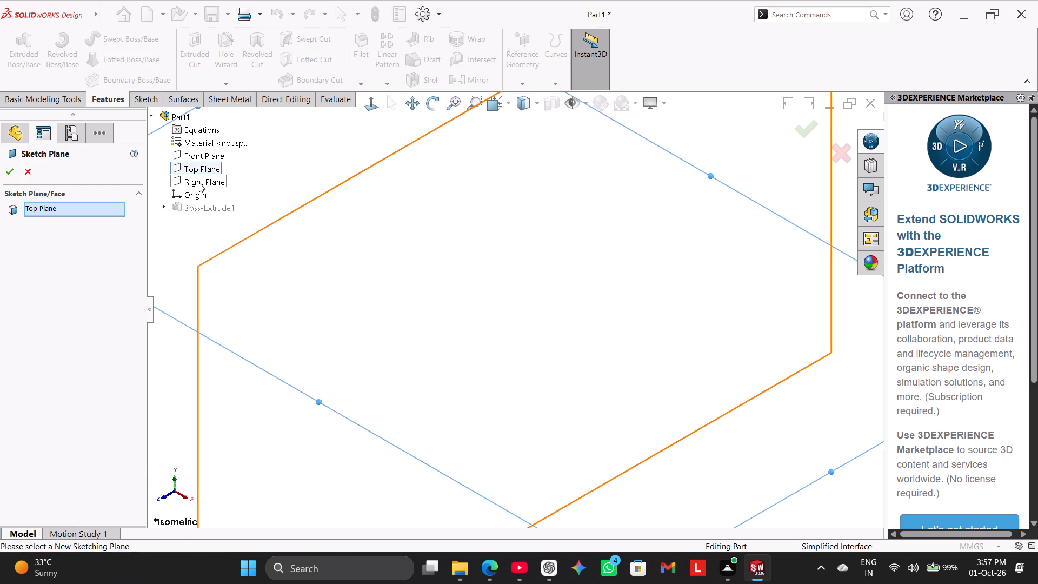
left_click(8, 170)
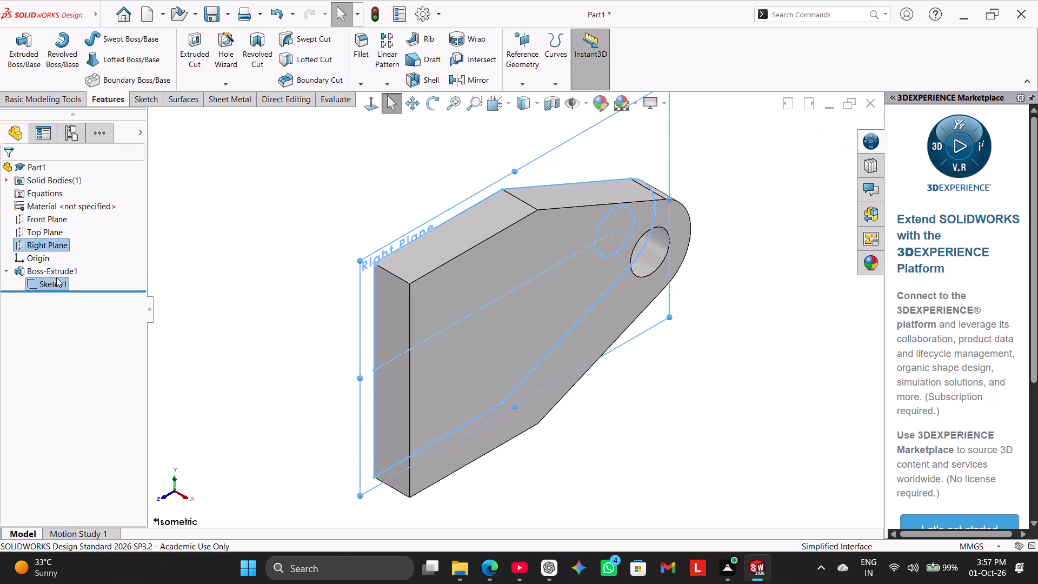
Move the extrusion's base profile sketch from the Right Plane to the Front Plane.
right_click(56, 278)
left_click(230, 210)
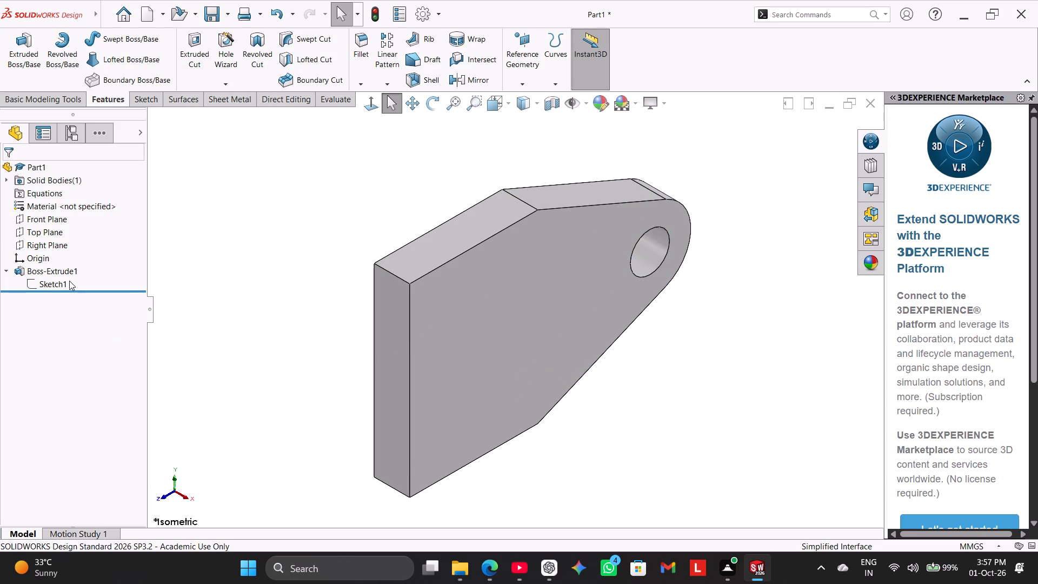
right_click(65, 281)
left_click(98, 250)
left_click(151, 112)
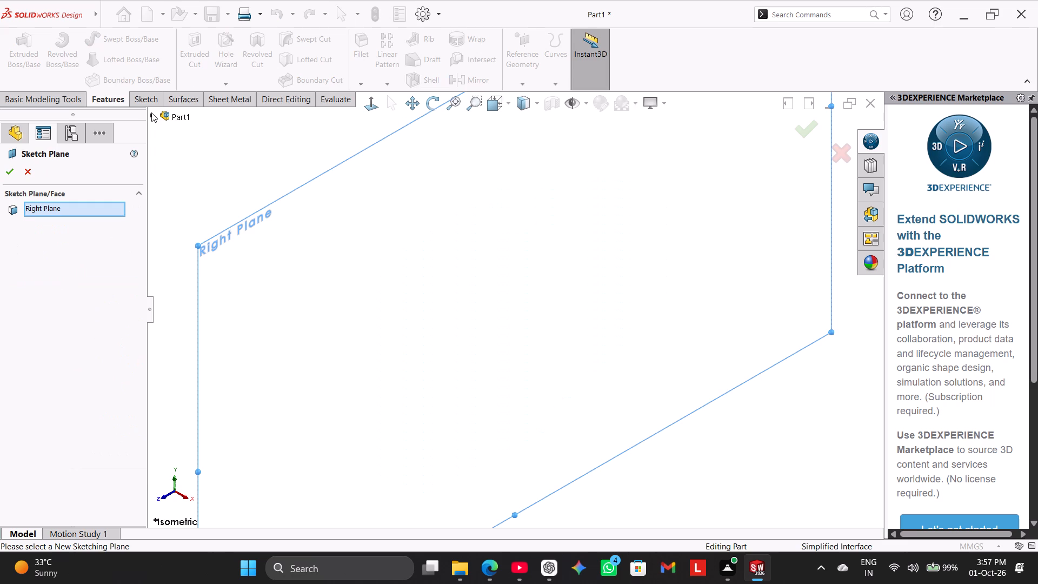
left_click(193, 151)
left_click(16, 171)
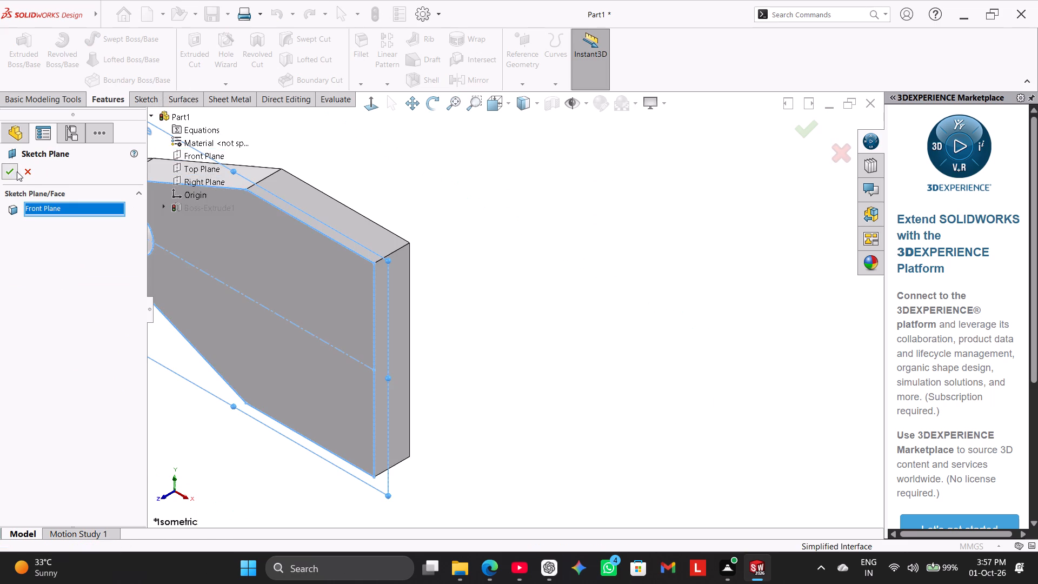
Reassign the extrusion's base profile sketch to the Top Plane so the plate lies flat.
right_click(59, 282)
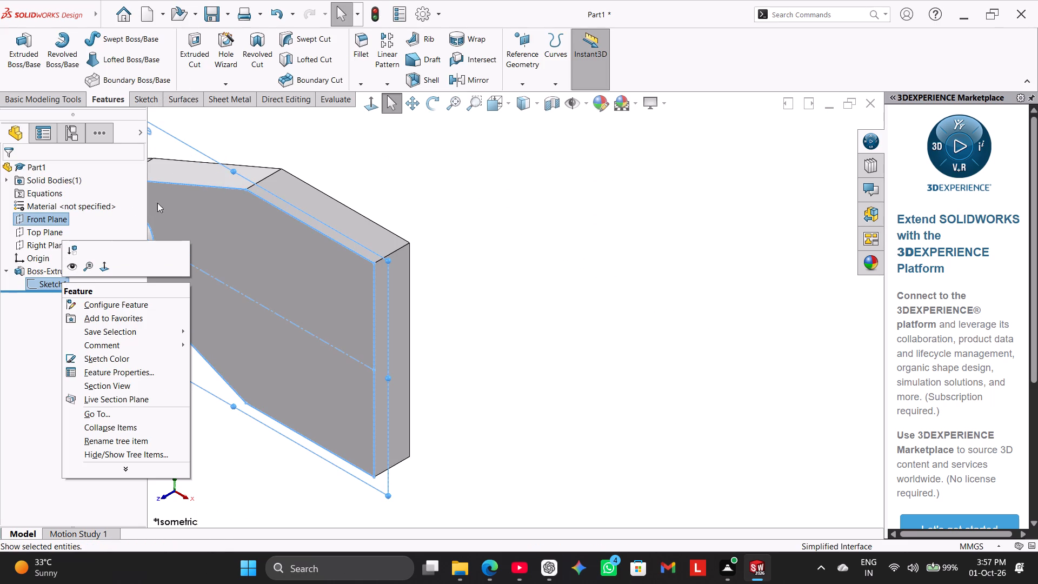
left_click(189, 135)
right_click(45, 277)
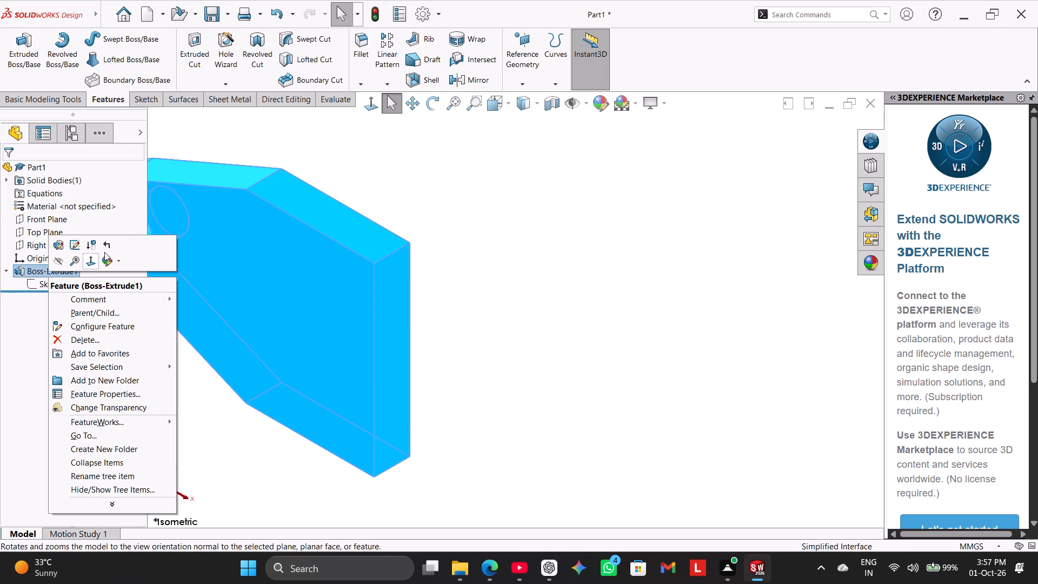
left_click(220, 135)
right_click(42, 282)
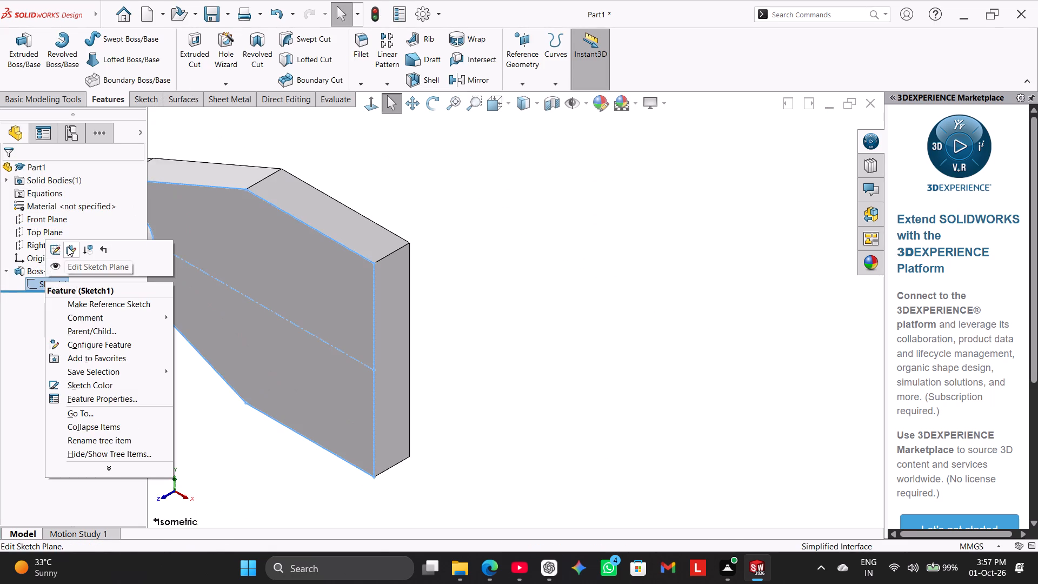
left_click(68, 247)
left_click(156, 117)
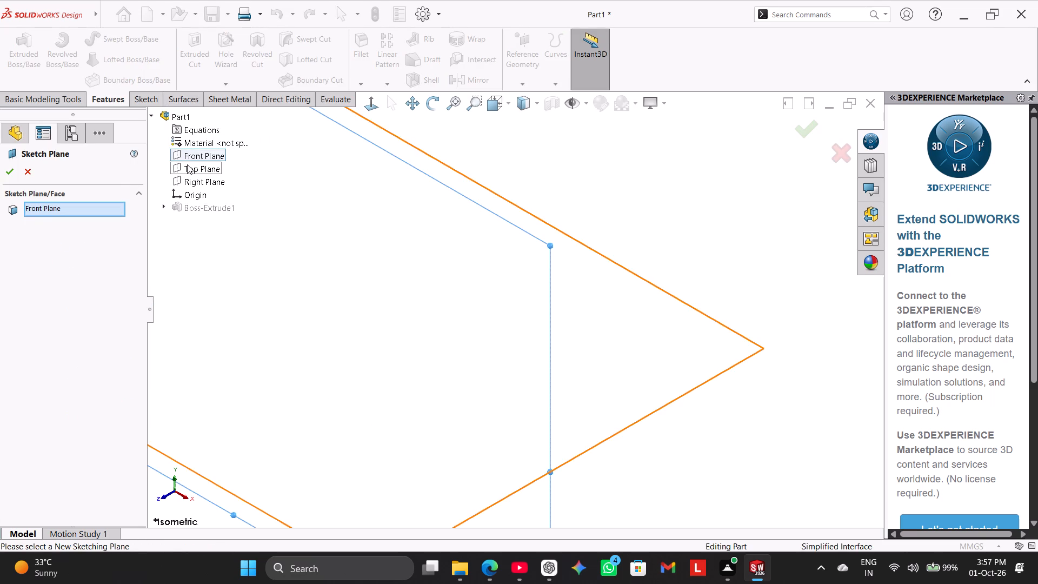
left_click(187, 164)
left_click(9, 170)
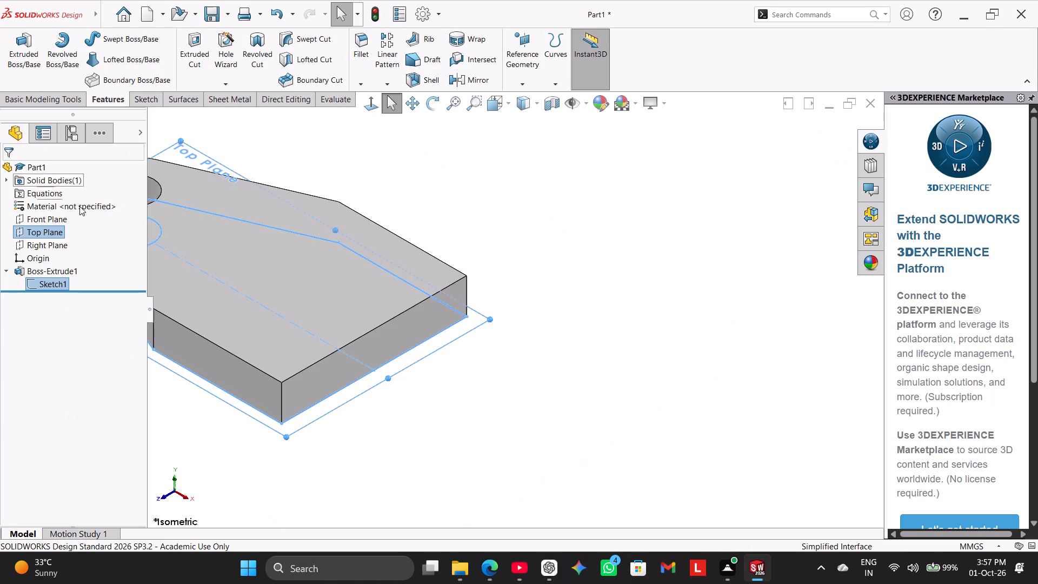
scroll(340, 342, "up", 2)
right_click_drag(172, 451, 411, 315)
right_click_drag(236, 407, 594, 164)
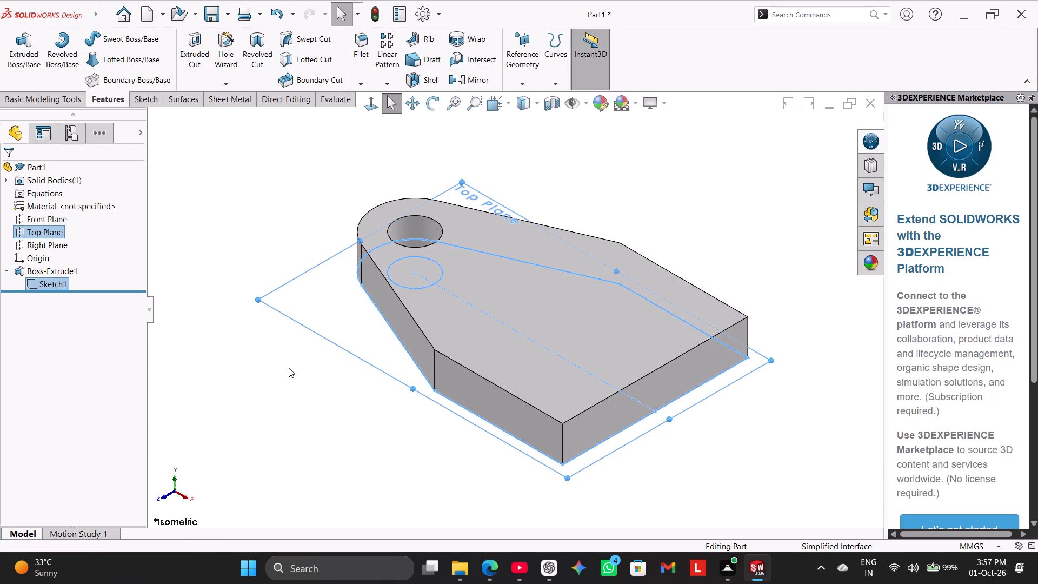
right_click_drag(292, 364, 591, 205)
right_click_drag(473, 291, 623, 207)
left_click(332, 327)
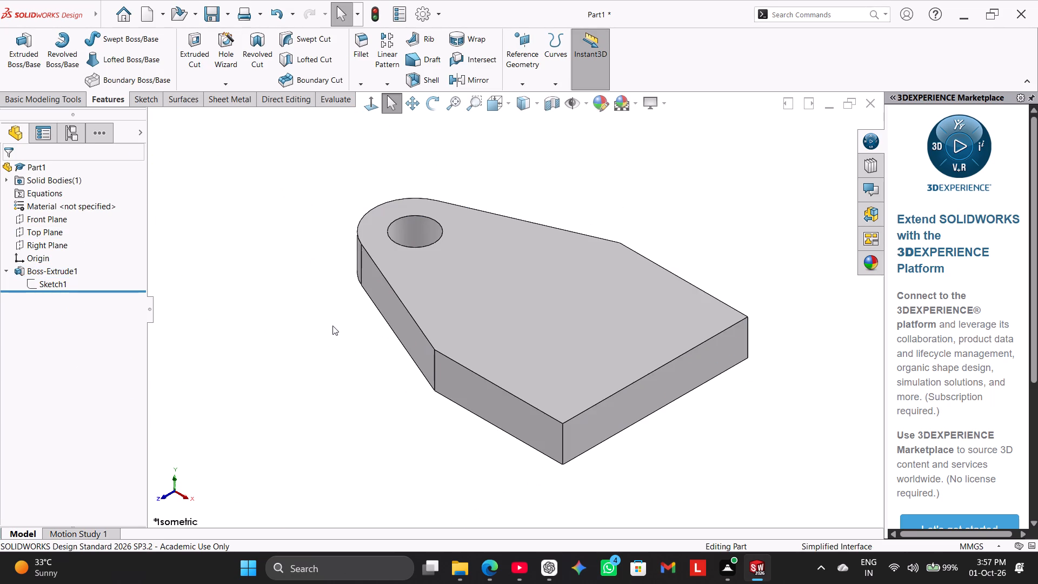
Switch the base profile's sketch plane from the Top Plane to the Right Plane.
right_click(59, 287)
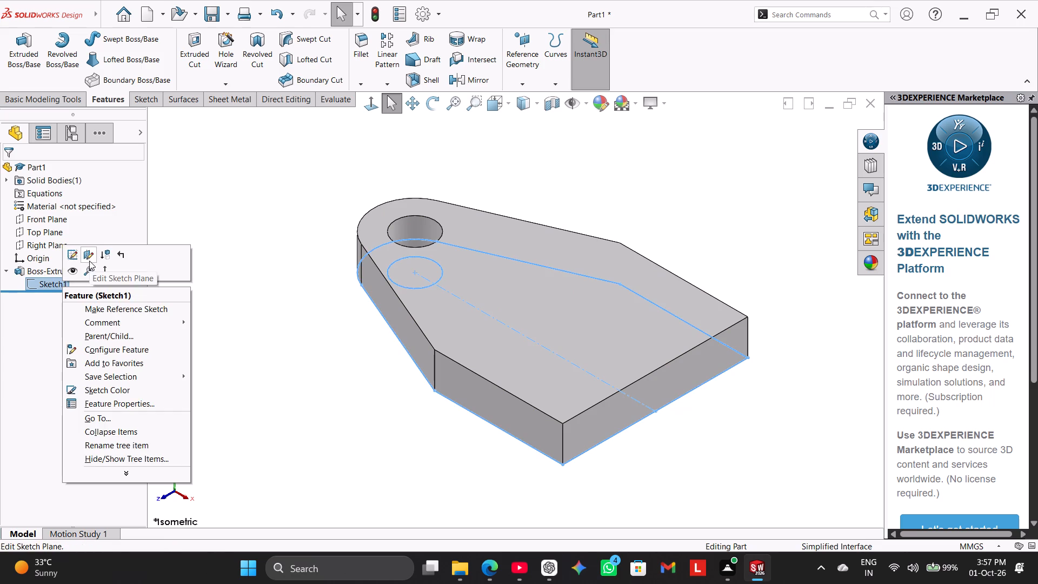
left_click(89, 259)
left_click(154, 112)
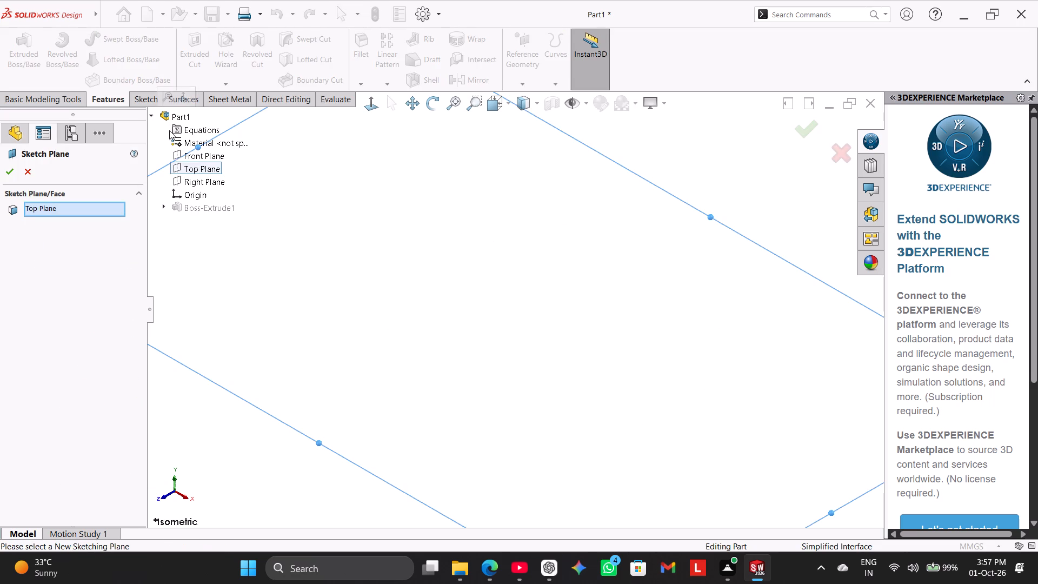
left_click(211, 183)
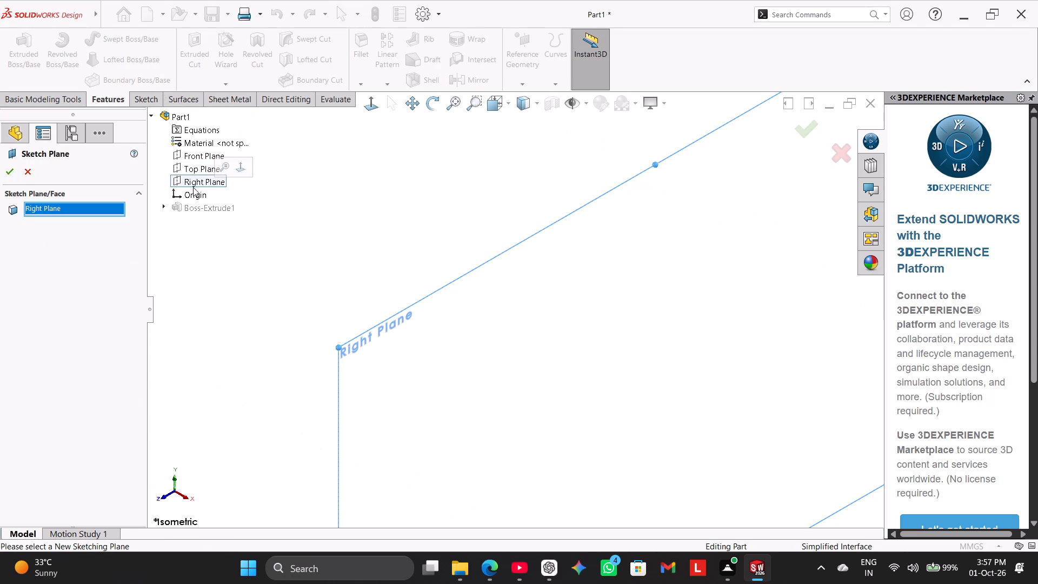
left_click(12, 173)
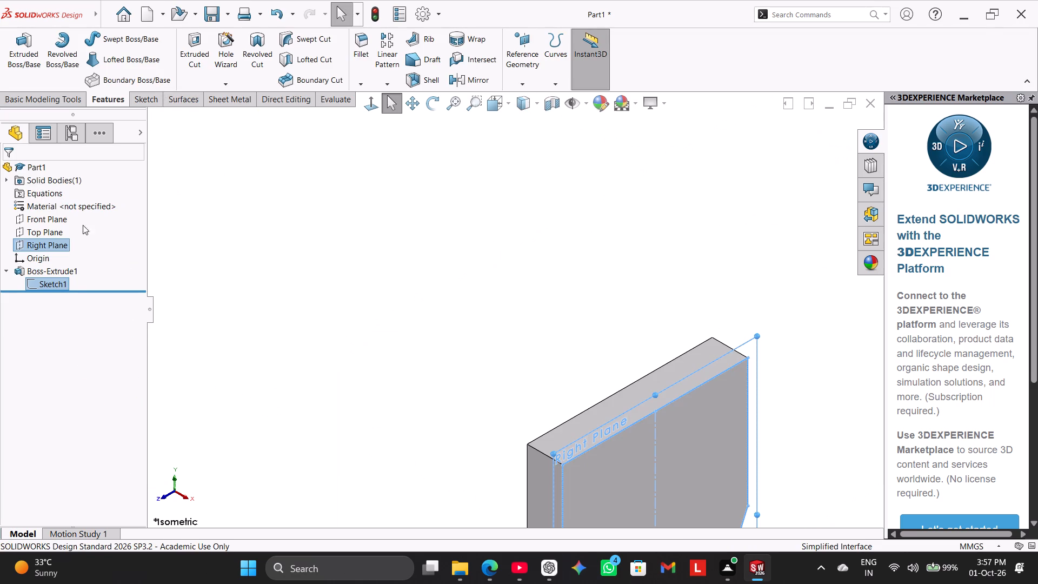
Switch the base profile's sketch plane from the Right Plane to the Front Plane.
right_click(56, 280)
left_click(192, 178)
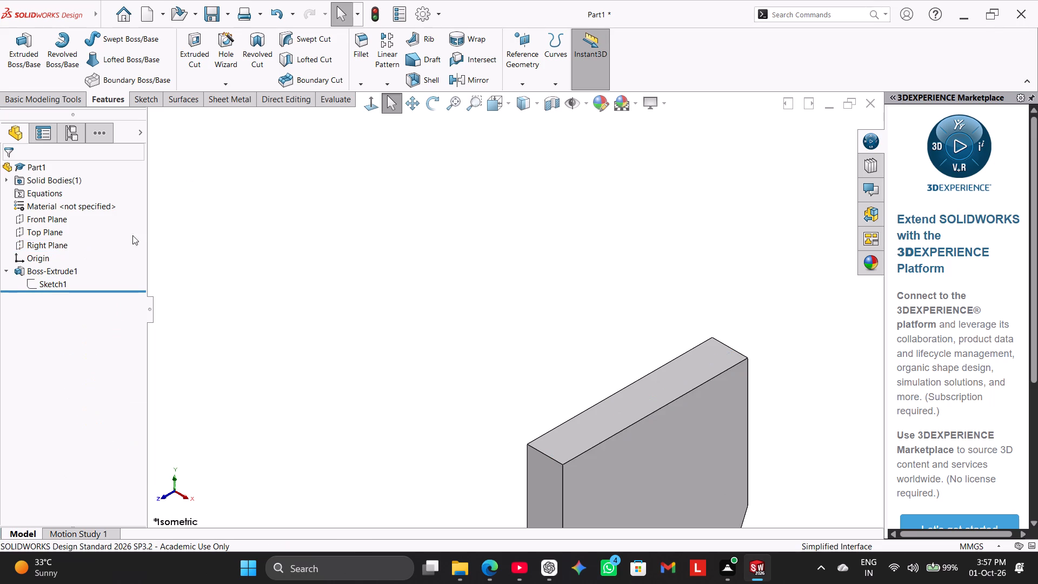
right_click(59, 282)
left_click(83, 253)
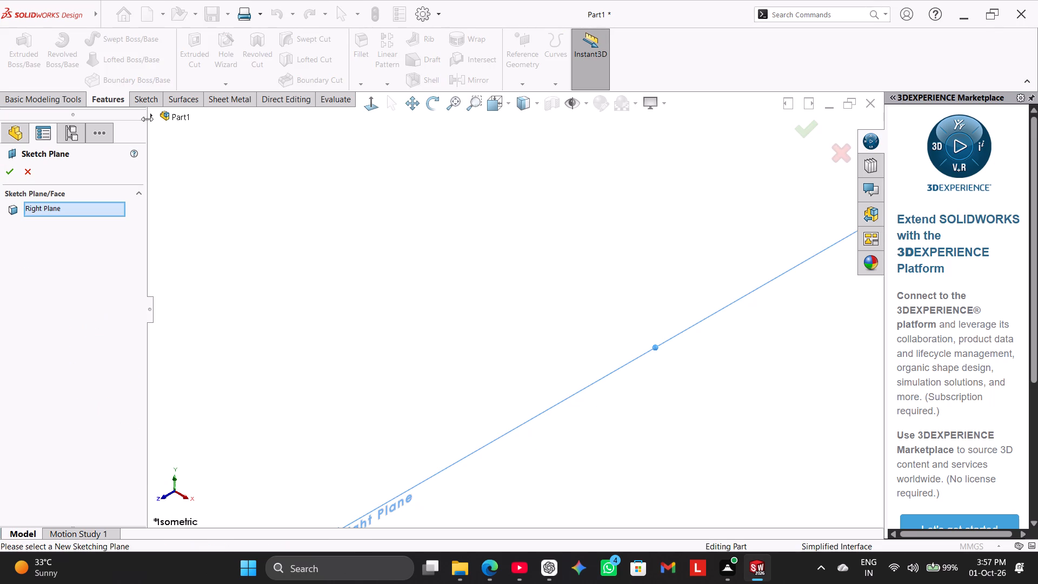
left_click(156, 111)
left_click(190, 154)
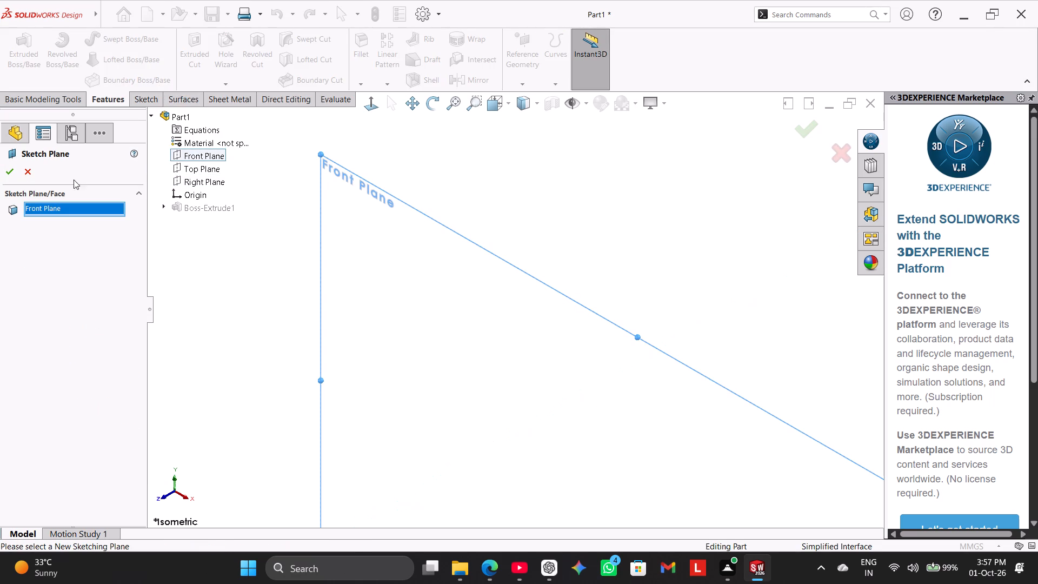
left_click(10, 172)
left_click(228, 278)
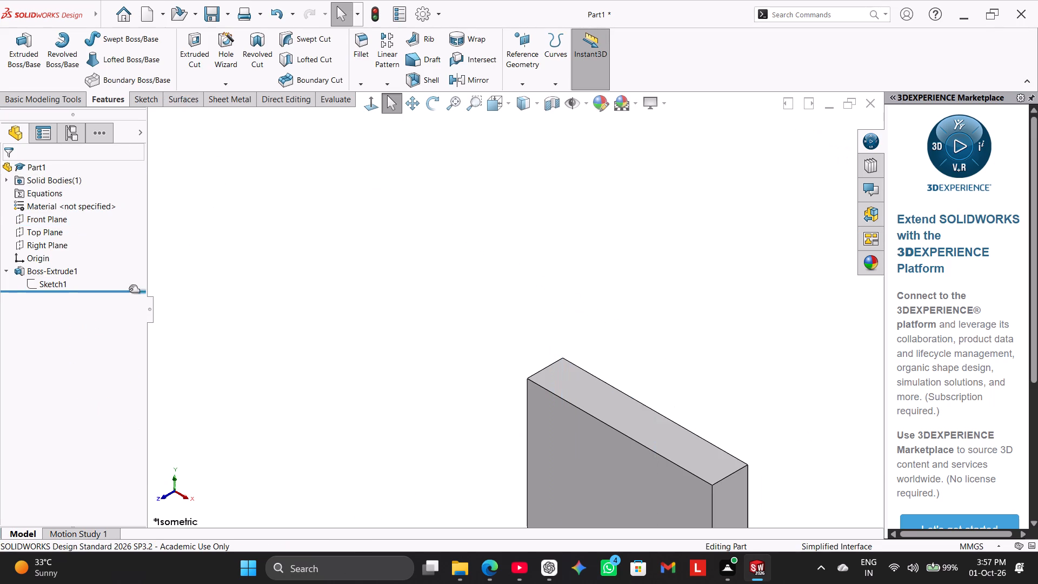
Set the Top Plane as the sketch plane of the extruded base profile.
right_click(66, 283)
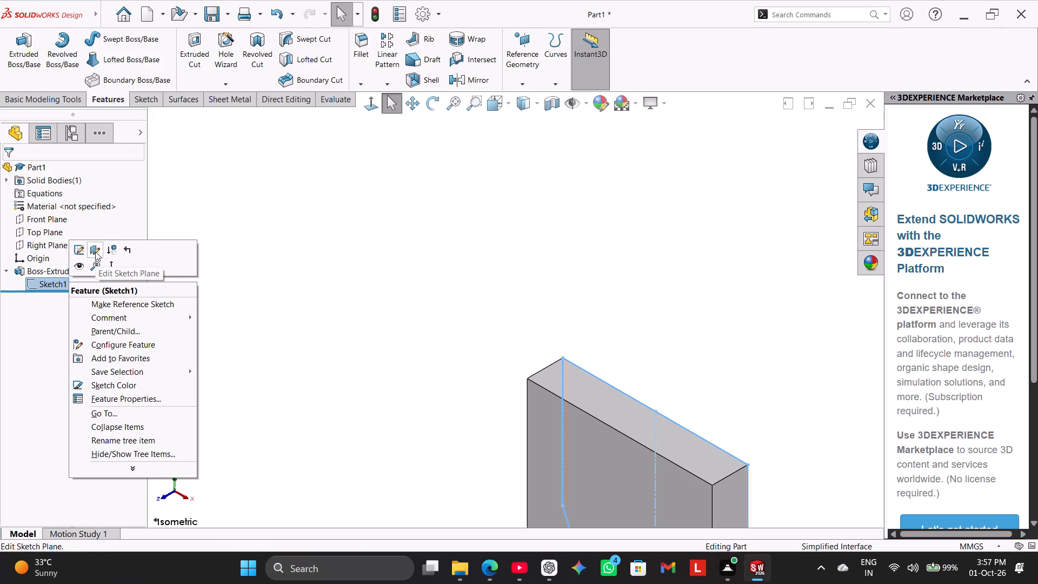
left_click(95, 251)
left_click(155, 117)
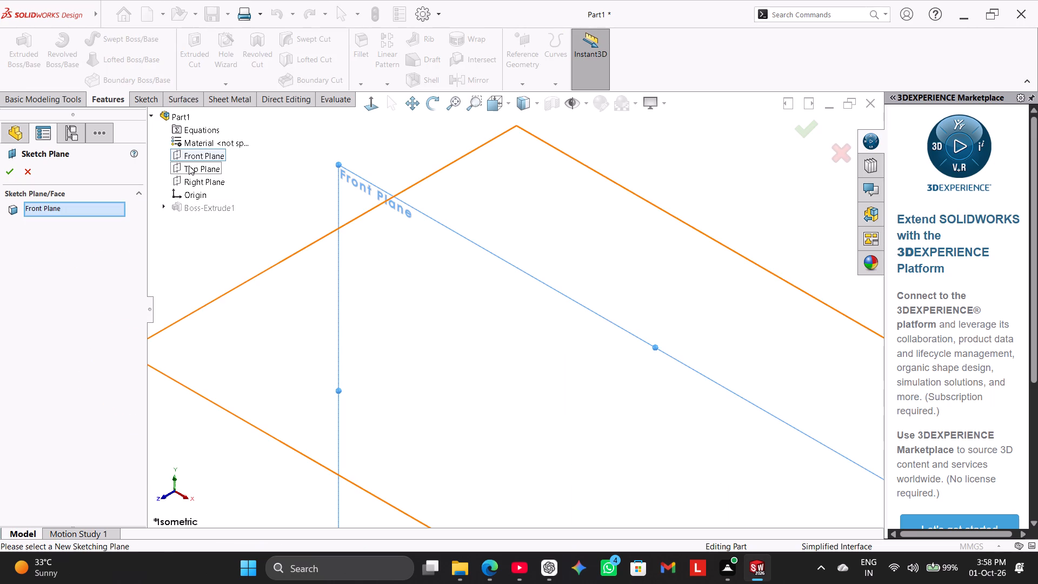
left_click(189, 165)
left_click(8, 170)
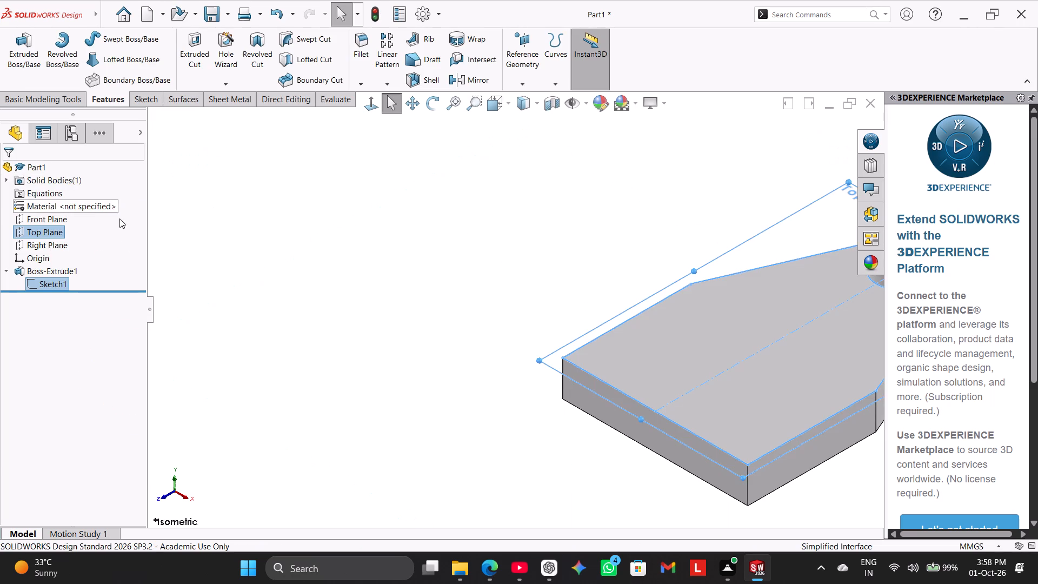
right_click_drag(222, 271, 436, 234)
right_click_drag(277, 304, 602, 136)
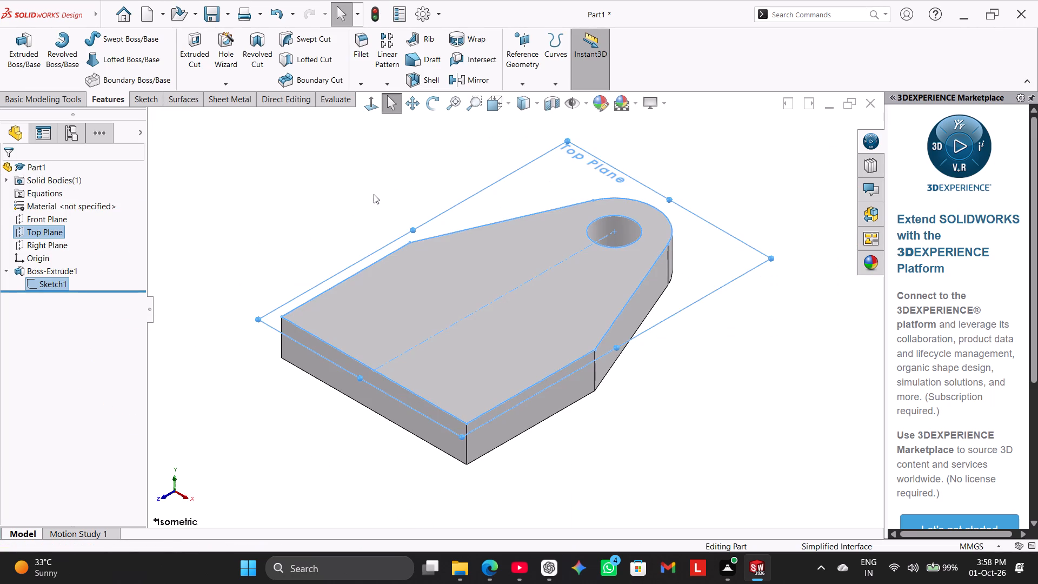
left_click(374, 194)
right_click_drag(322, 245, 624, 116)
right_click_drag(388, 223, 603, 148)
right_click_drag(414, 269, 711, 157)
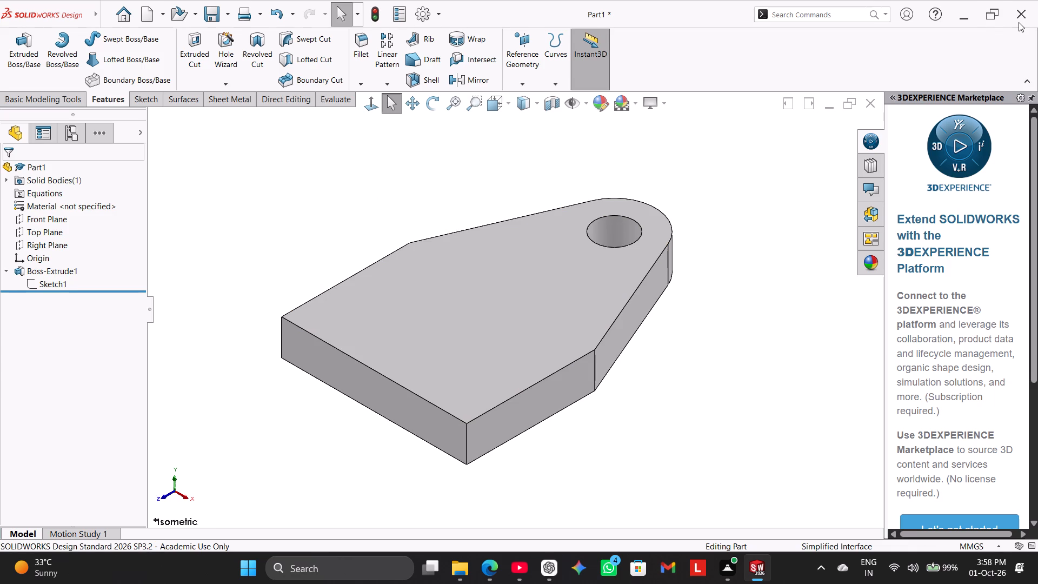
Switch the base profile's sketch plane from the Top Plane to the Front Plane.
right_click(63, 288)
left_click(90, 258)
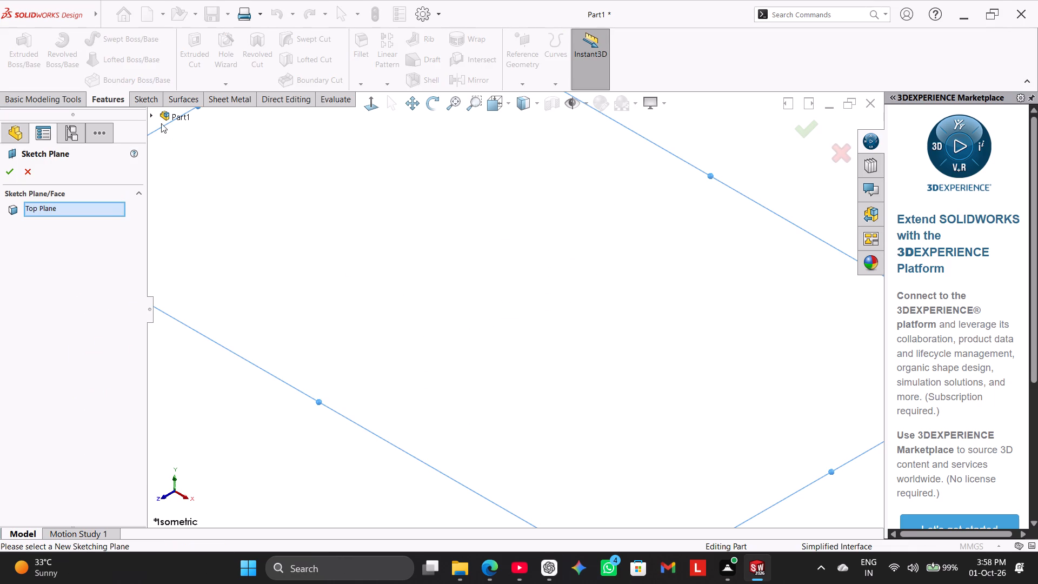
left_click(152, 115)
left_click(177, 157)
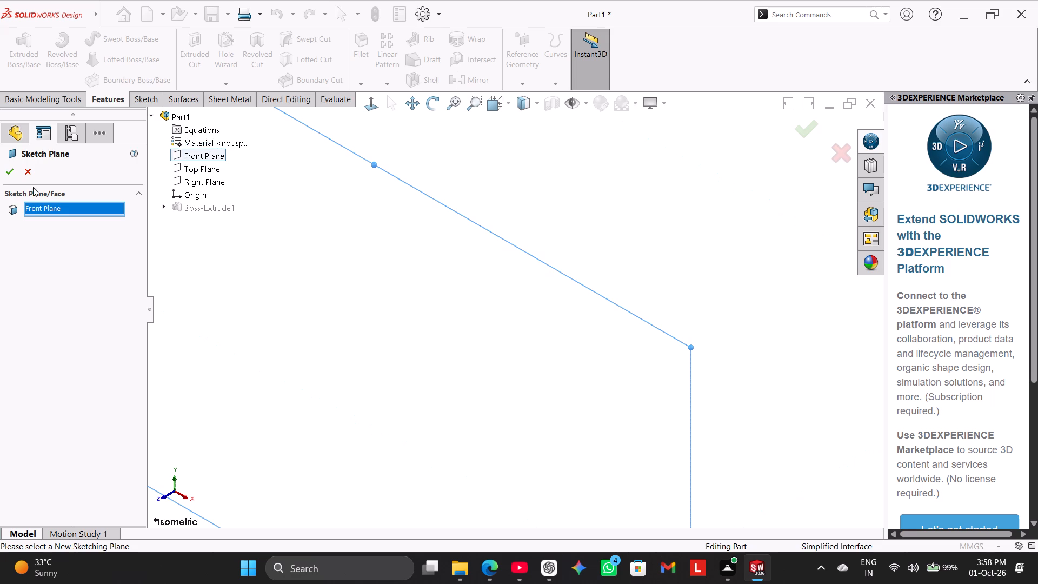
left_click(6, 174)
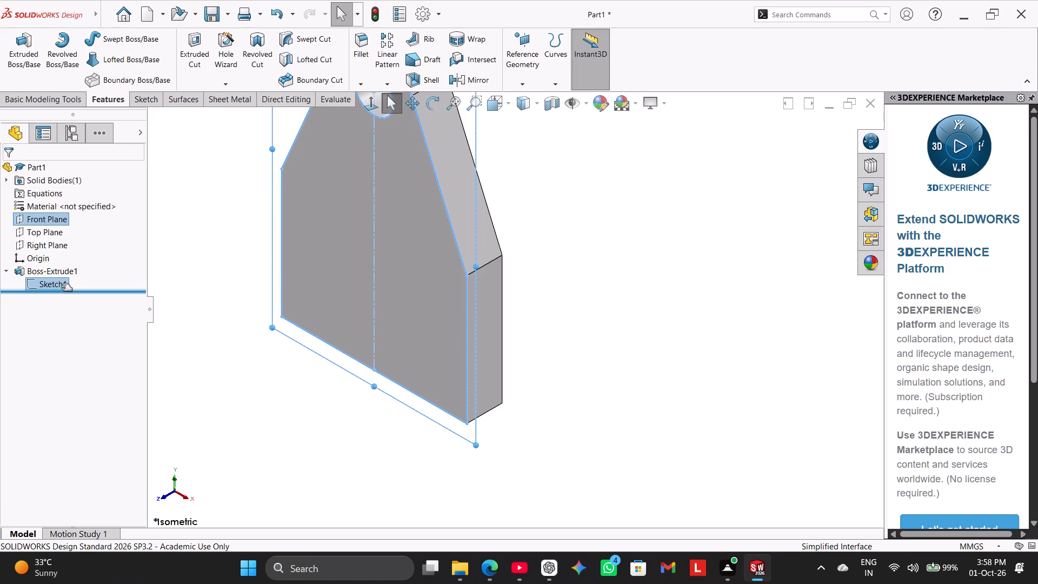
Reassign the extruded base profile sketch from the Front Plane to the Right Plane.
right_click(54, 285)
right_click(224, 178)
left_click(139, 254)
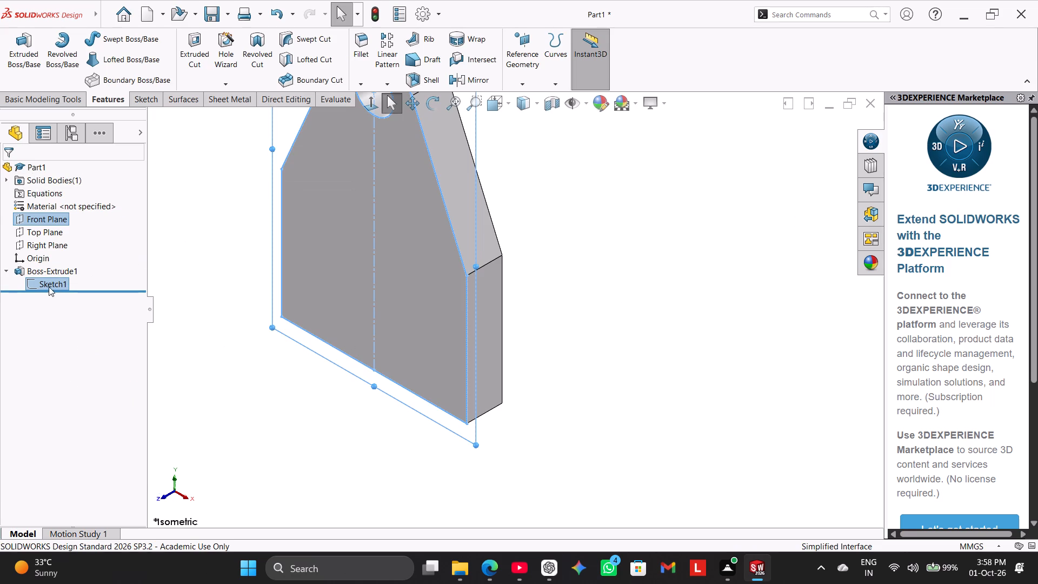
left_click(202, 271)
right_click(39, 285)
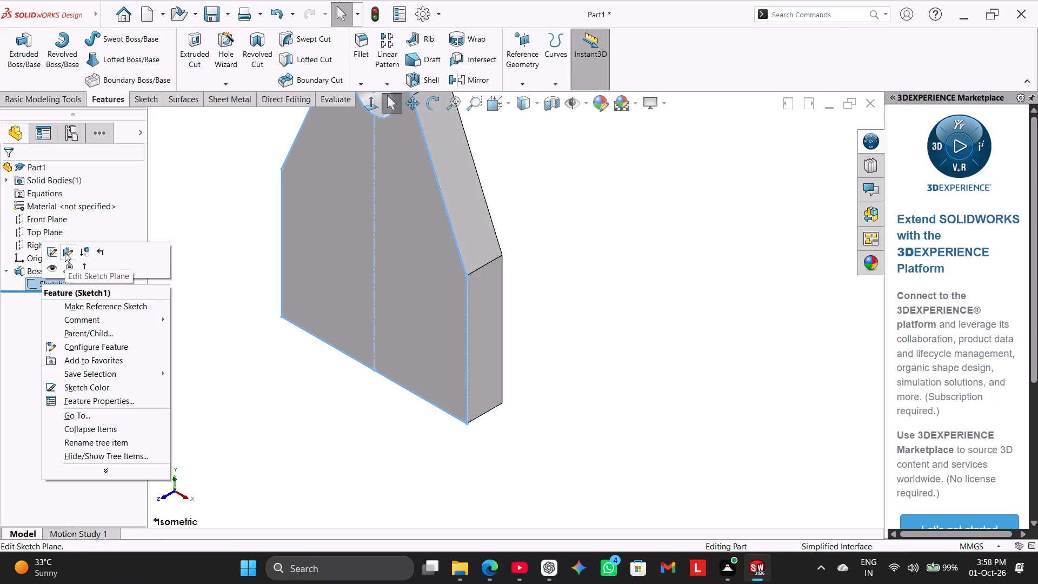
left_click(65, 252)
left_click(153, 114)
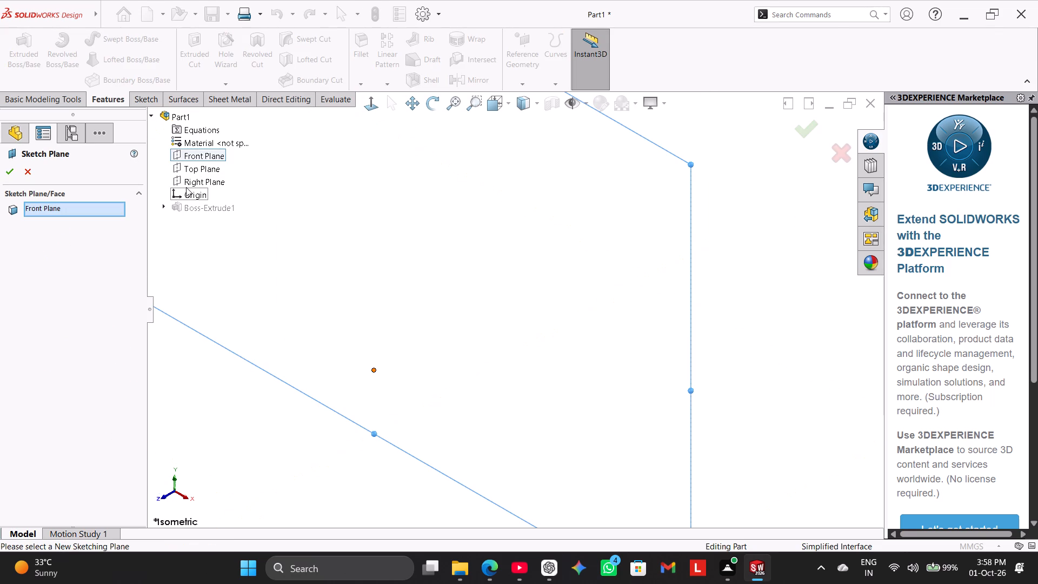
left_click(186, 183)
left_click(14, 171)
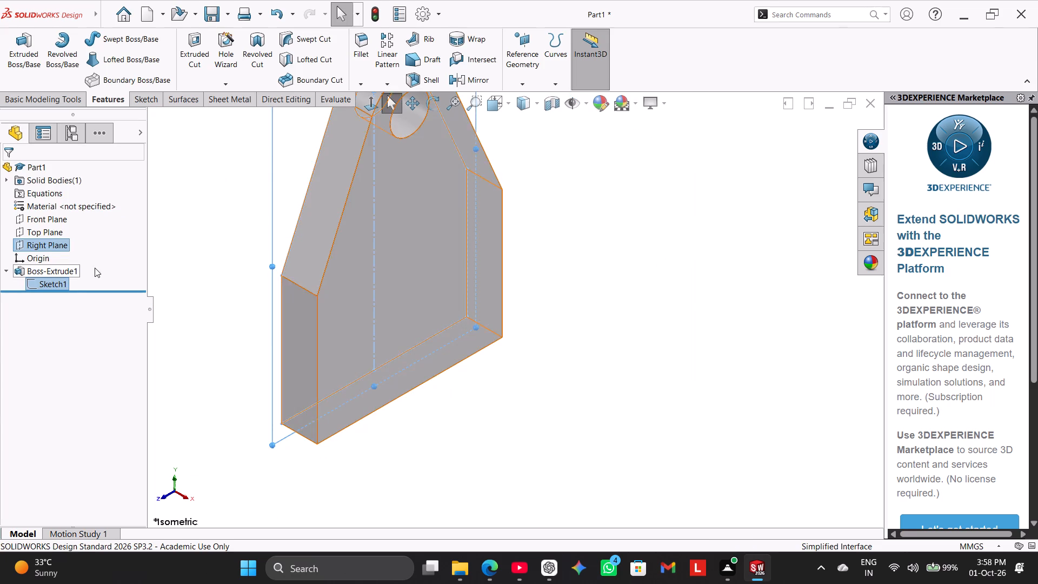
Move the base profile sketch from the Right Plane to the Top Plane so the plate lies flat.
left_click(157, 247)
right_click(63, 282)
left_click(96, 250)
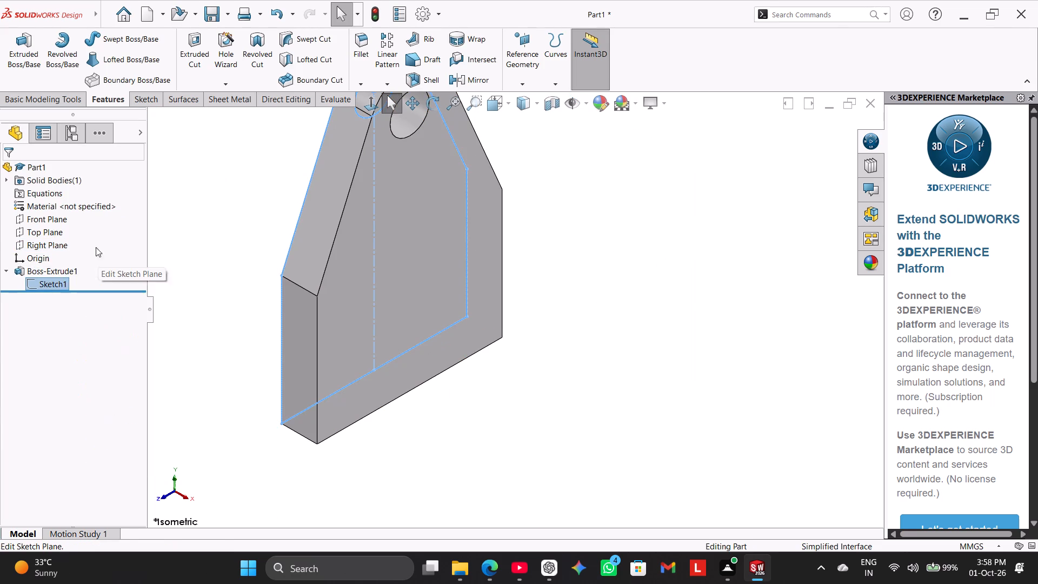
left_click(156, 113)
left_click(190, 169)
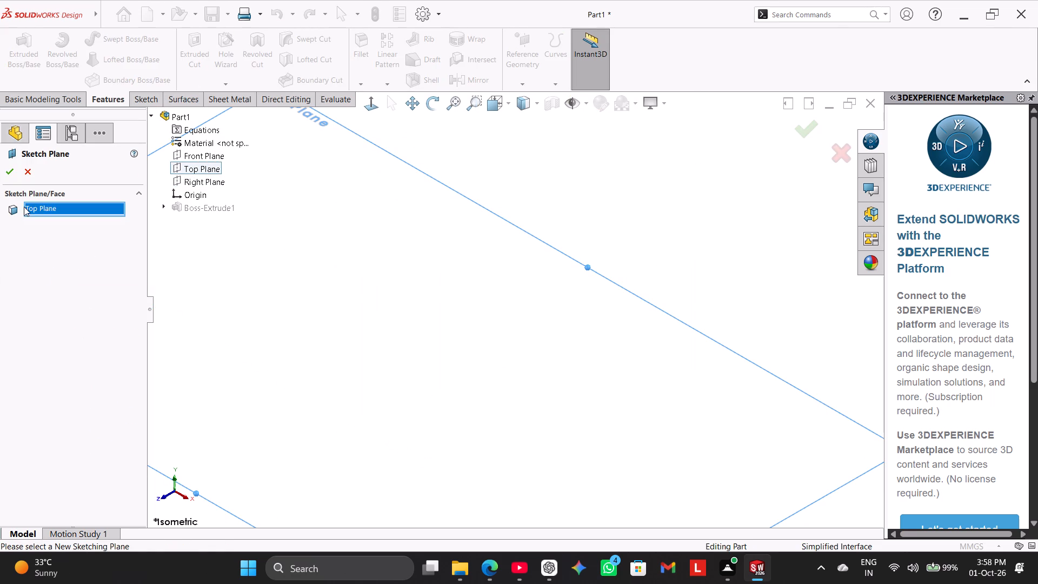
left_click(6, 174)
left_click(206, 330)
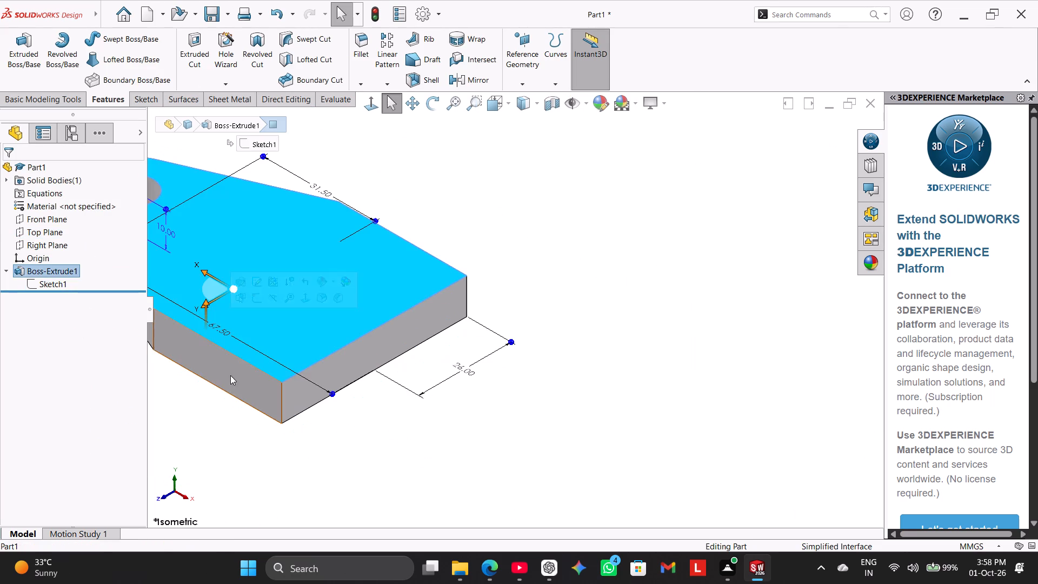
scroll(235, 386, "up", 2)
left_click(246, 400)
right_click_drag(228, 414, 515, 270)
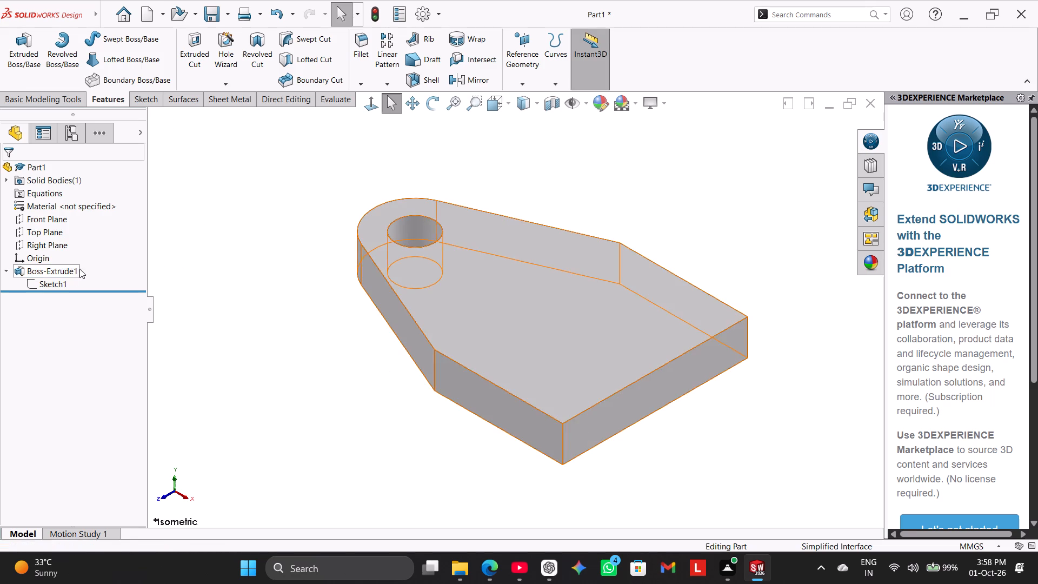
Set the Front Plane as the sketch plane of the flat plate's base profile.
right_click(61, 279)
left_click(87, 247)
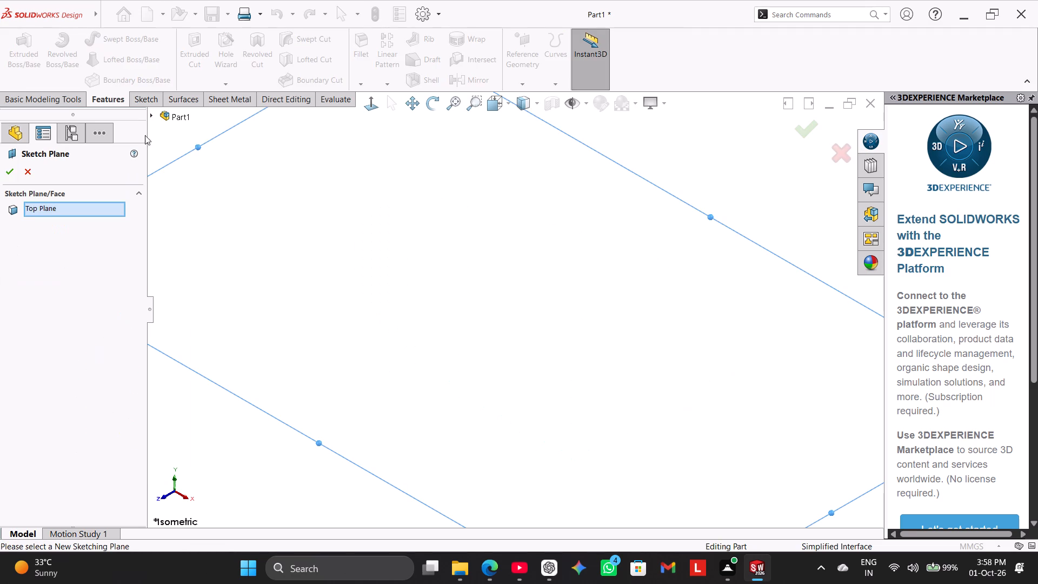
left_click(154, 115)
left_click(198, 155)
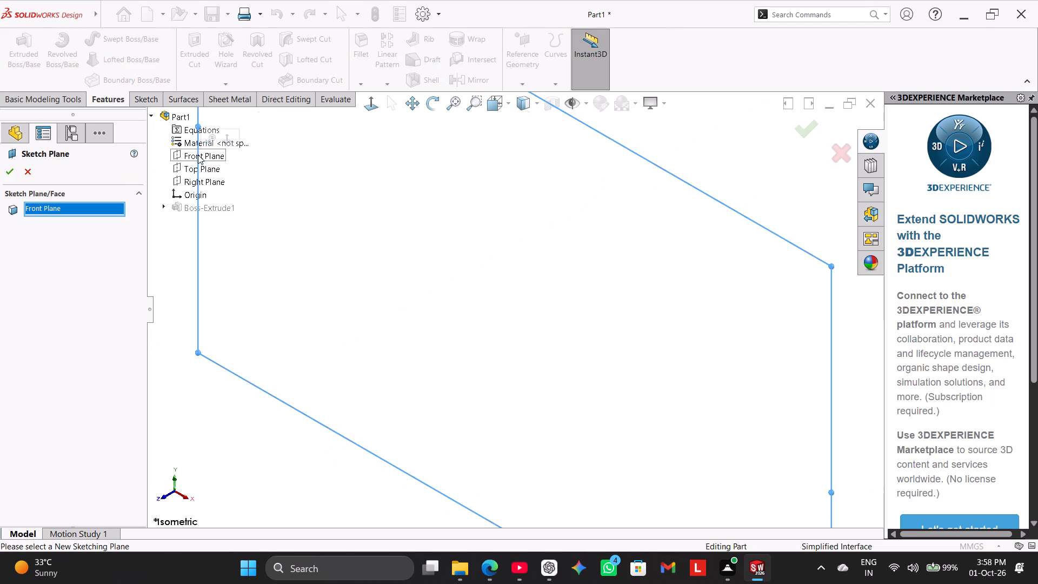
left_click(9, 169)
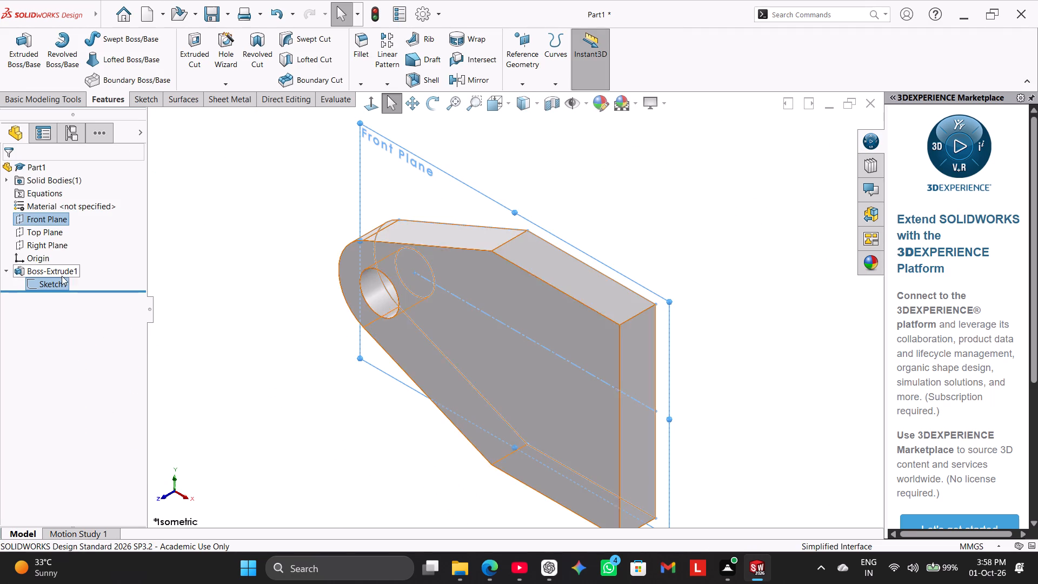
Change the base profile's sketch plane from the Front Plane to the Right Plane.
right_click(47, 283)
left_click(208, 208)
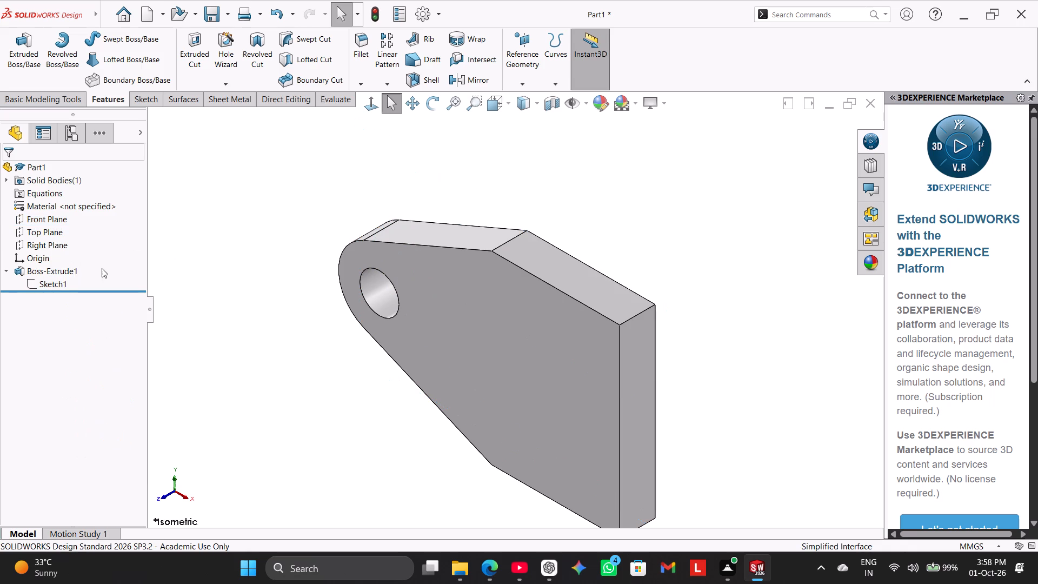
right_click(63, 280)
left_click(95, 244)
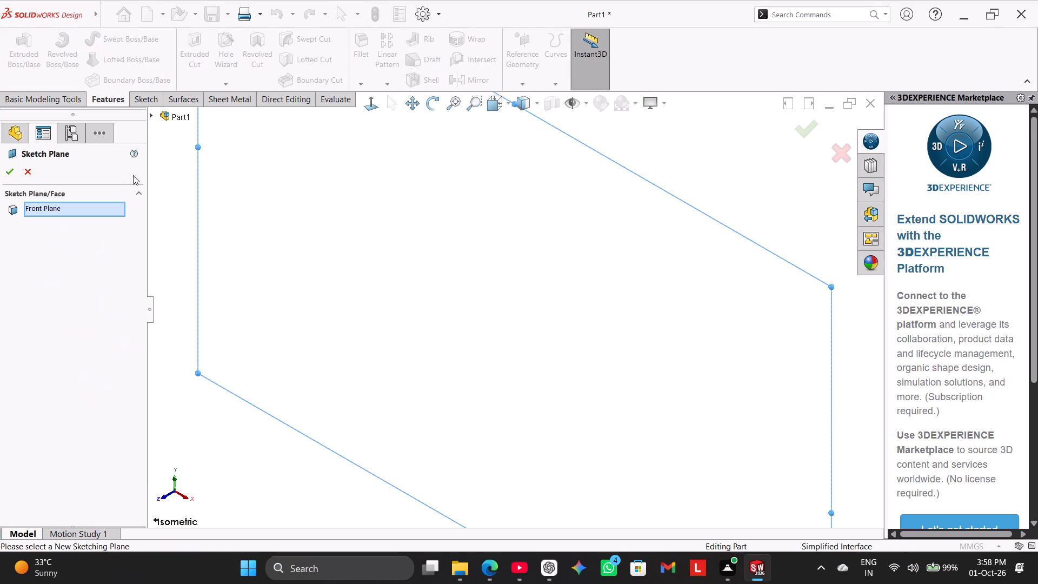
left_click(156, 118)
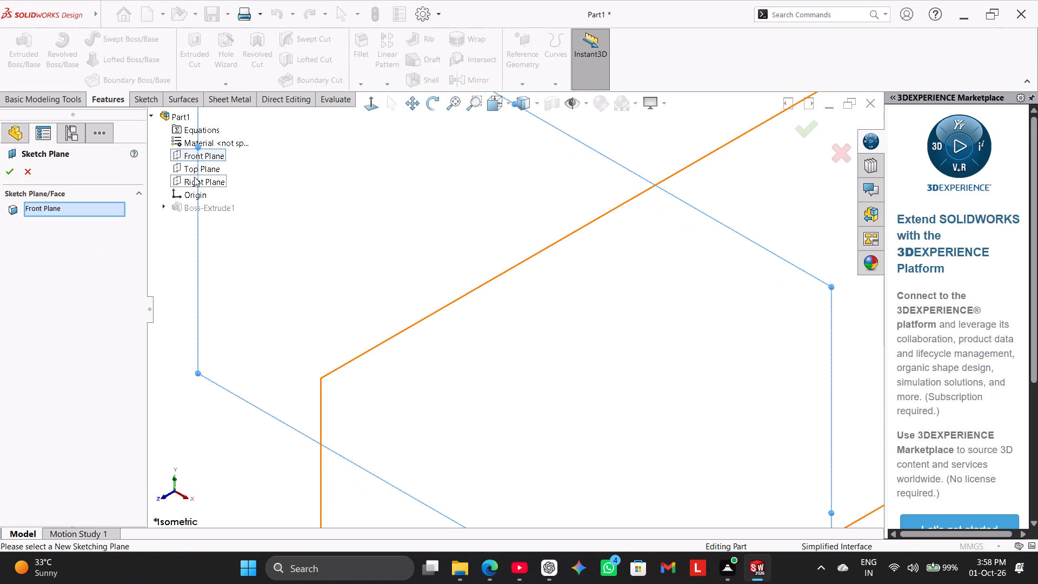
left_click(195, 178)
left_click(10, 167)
Set the extrusion's base profile sketch back onto the Top Plane so the plate lies flat.
right_click(51, 277)
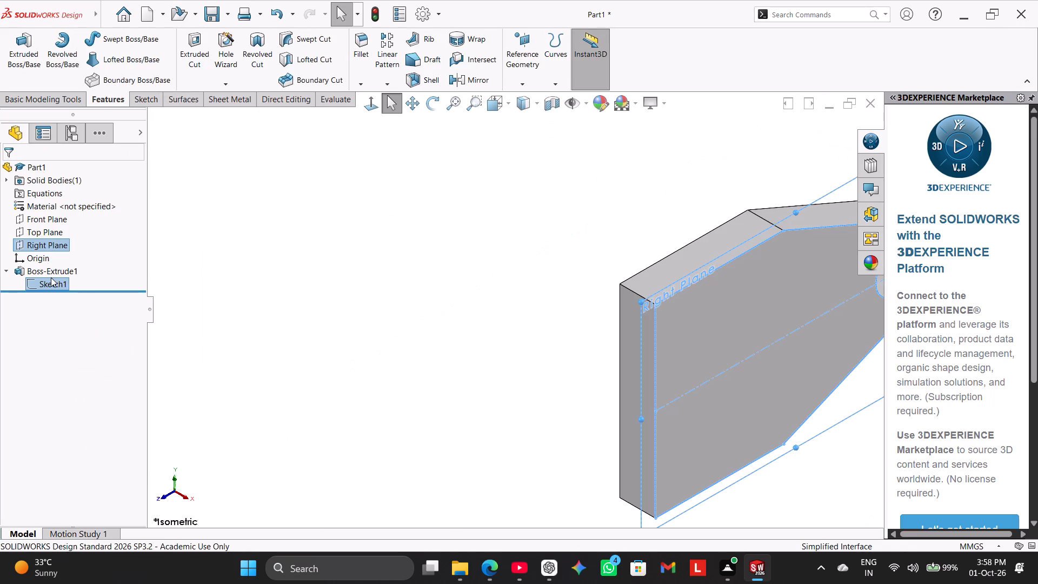
left_click(138, 176)
left_click(71, 318)
left_click(46, 284)
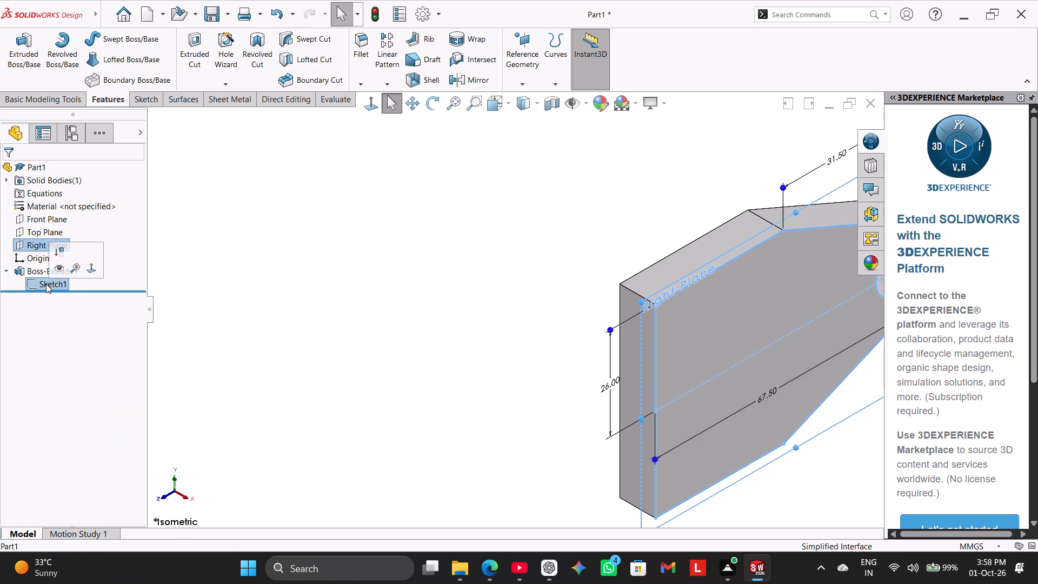
right_click(46, 284)
left_click(168, 175)
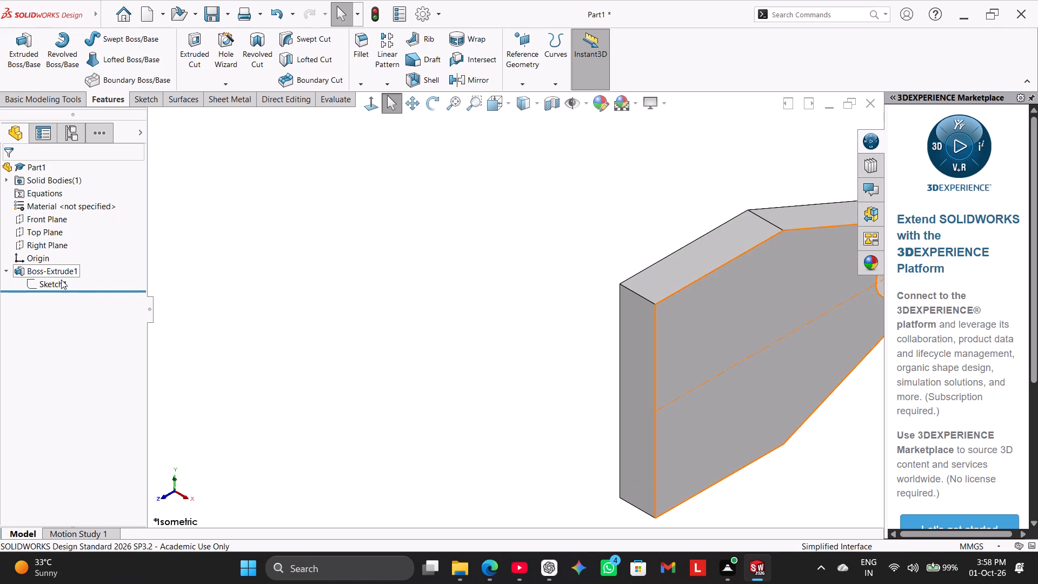
right_click(61, 280)
left_click(84, 249)
left_click(154, 109)
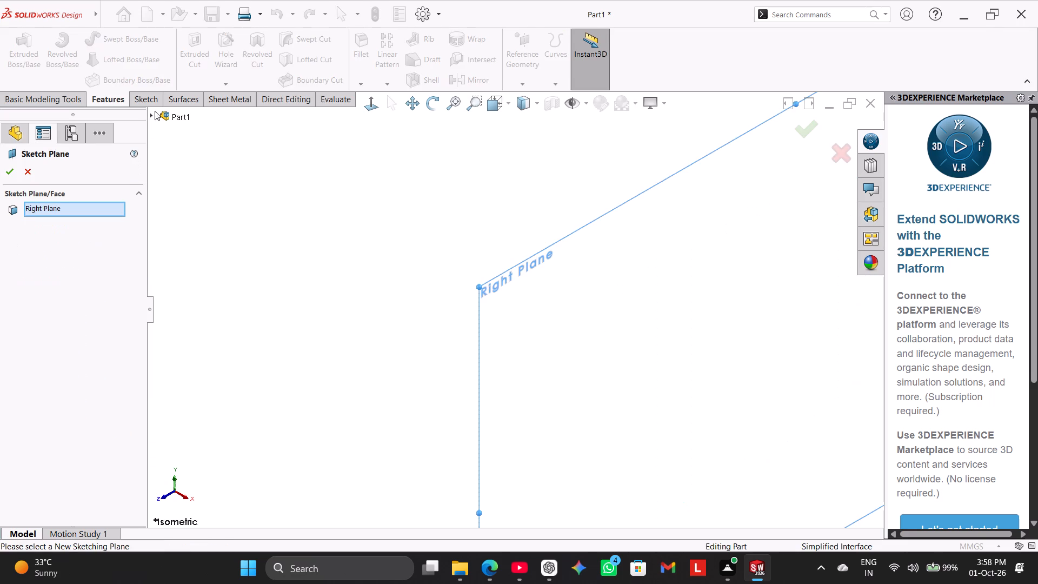
left_click(150, 120)
left_click(177, 165)
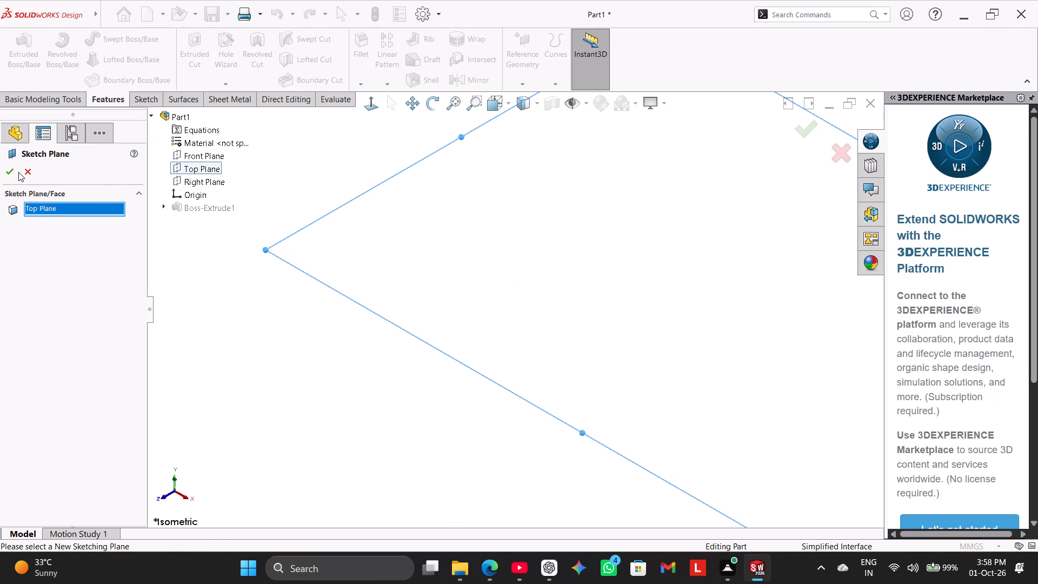
left_click(11, 171)
left_click(277, 322)
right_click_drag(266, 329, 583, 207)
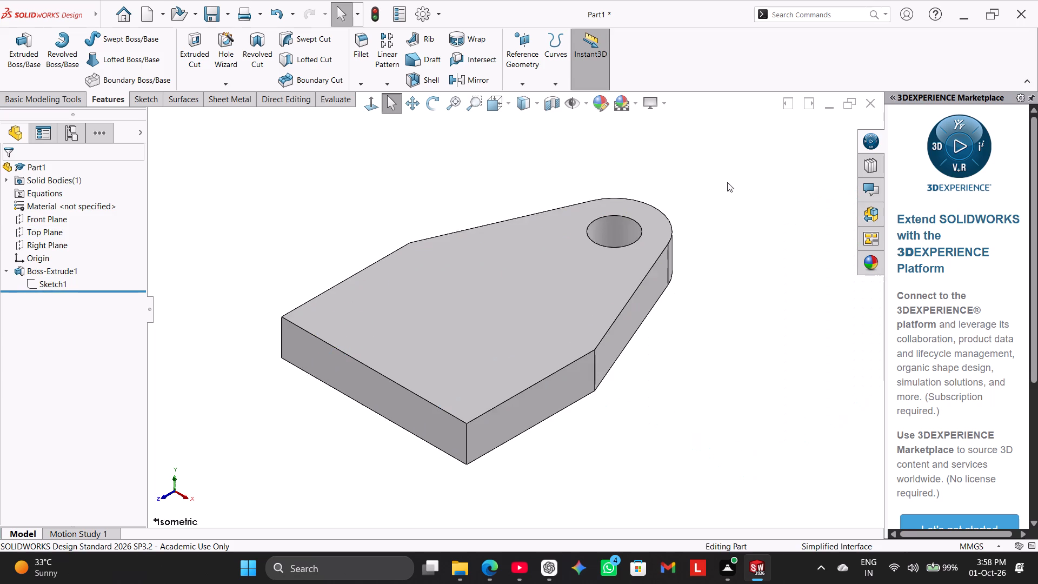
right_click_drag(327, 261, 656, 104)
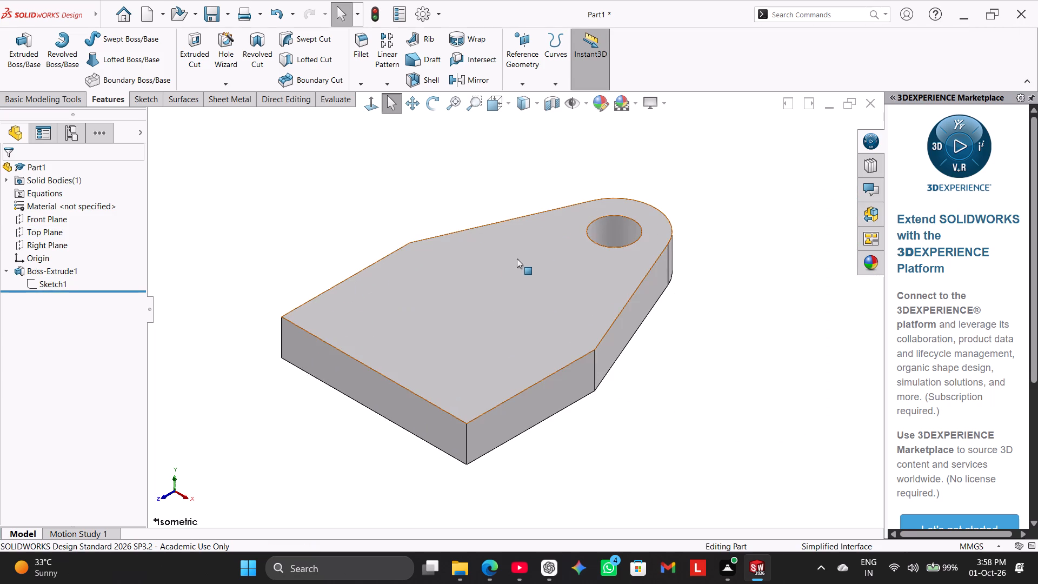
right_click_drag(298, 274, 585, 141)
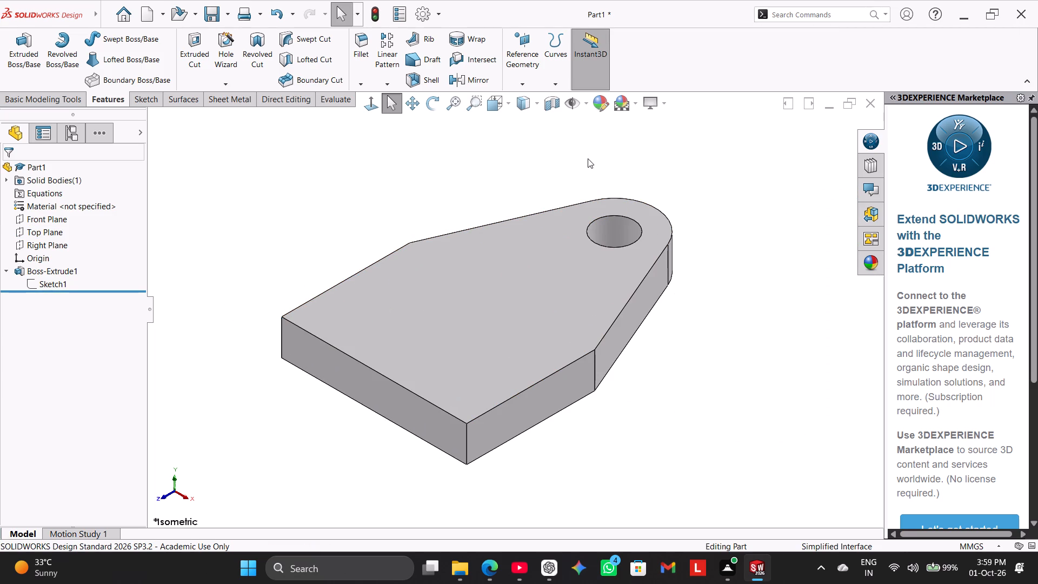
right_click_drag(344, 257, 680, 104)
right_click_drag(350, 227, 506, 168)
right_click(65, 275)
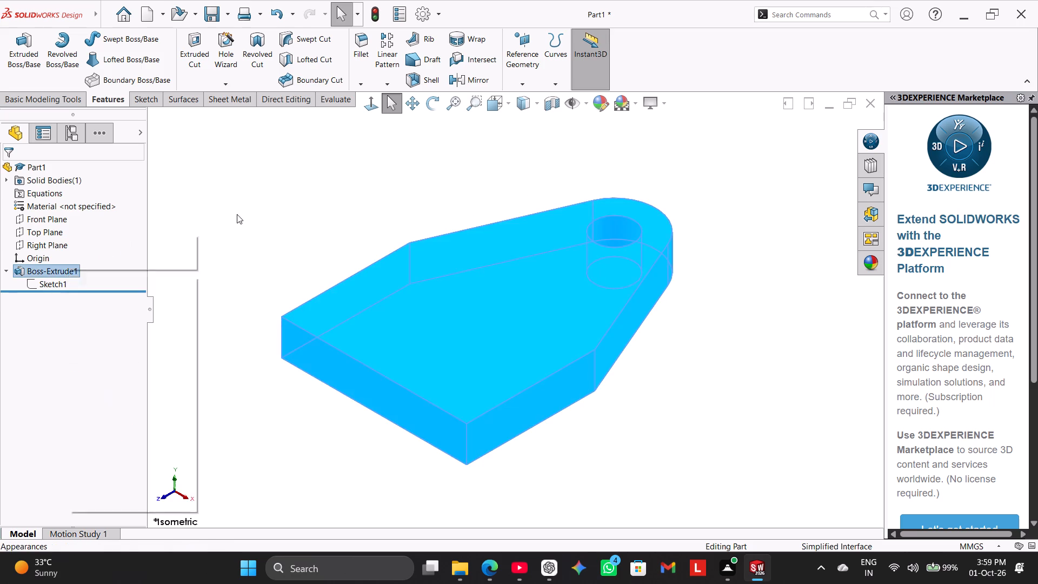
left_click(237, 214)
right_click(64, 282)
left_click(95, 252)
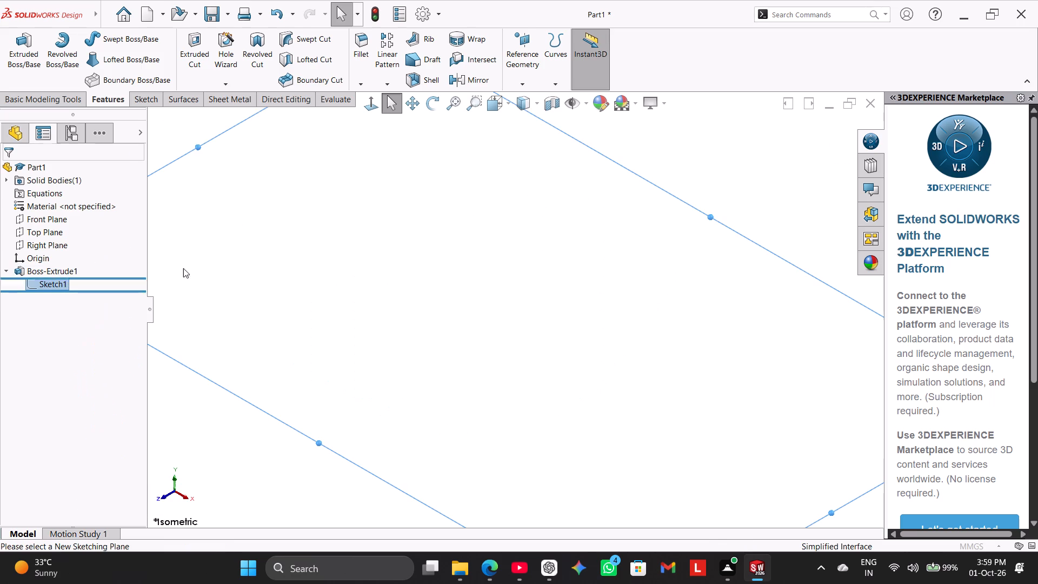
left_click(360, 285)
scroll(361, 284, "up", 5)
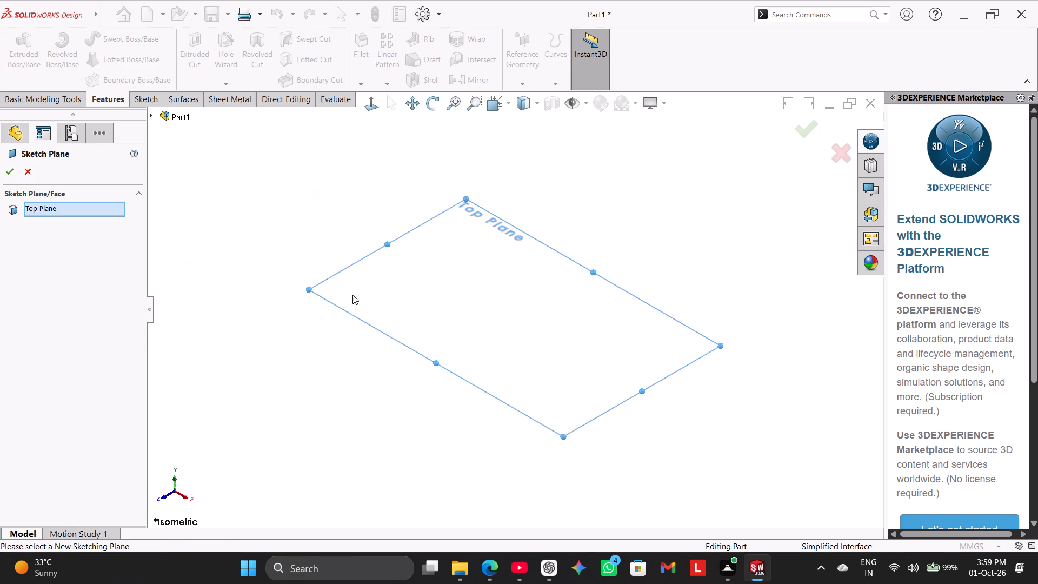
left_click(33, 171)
Flip the plate's base sketch by mirroring all its entities about the straight end edge without keeping a copy, and exit the sketch.
right_click(64, 280)
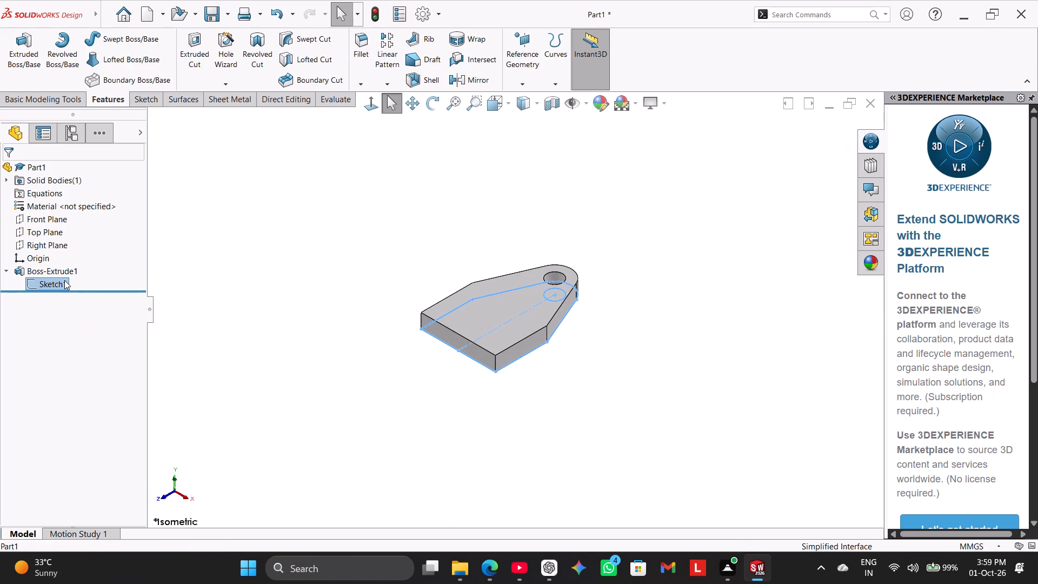
left_click(80, 250)
left_click(215, 244)
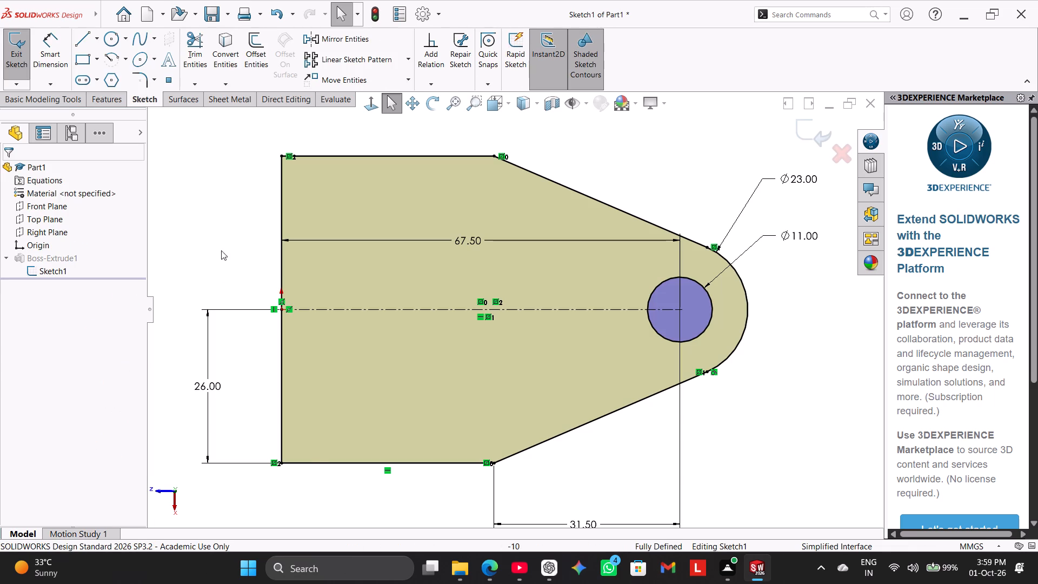
scroll(226, 252, "up", 3)
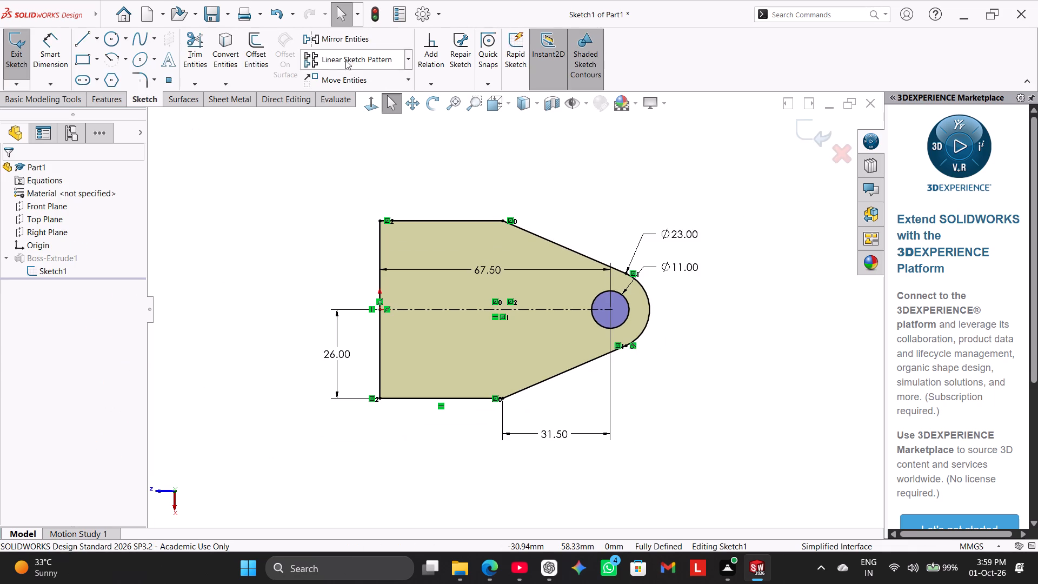
left_click(348, 41)
left_click(381, 242)
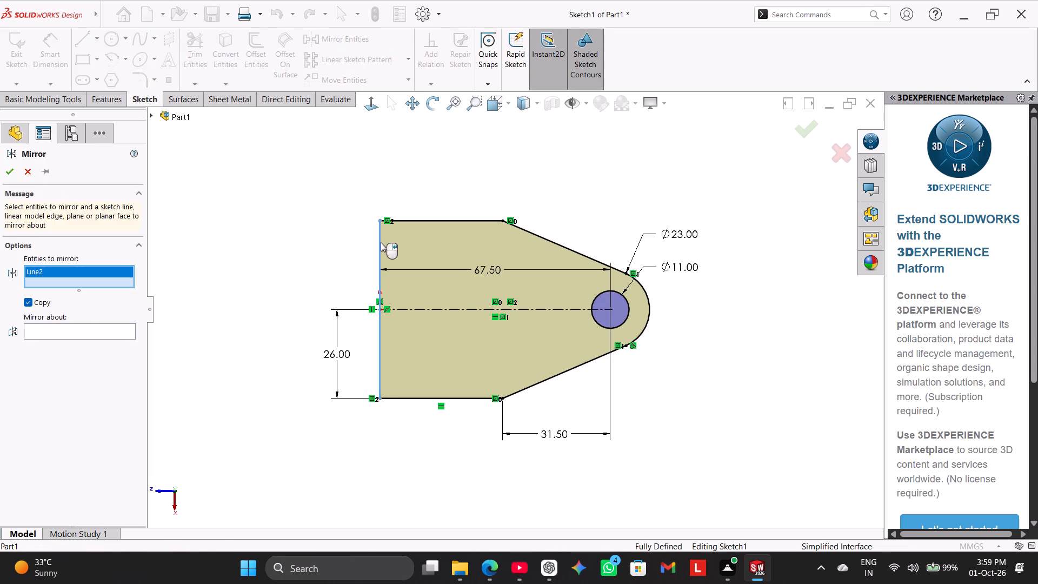
left_click(253, 257)
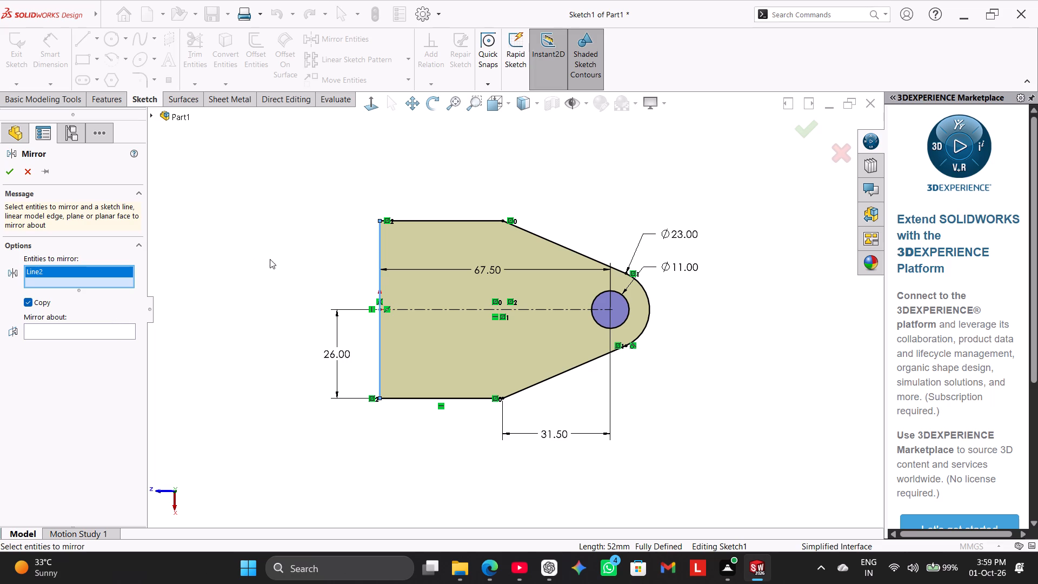
right_click(54, 270)
left_click(78, 280)
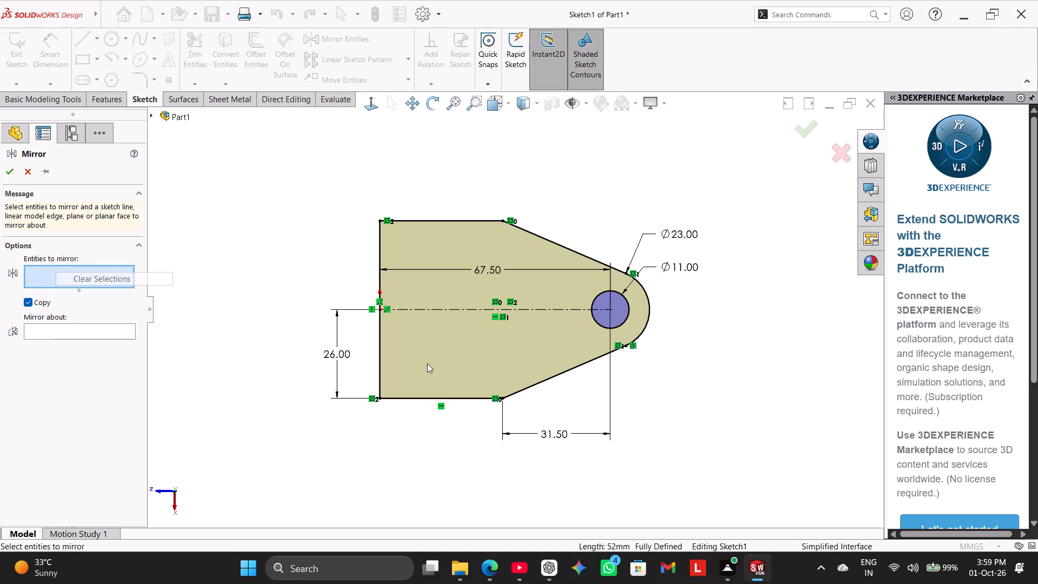
left_click_drag(810, 460, 291, 192)
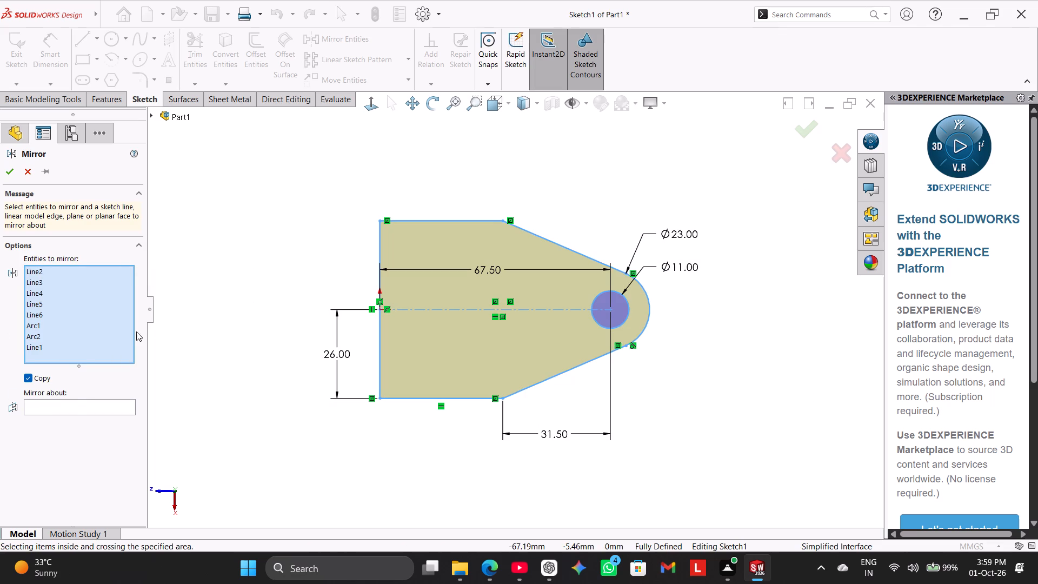
left_click(81, 400)
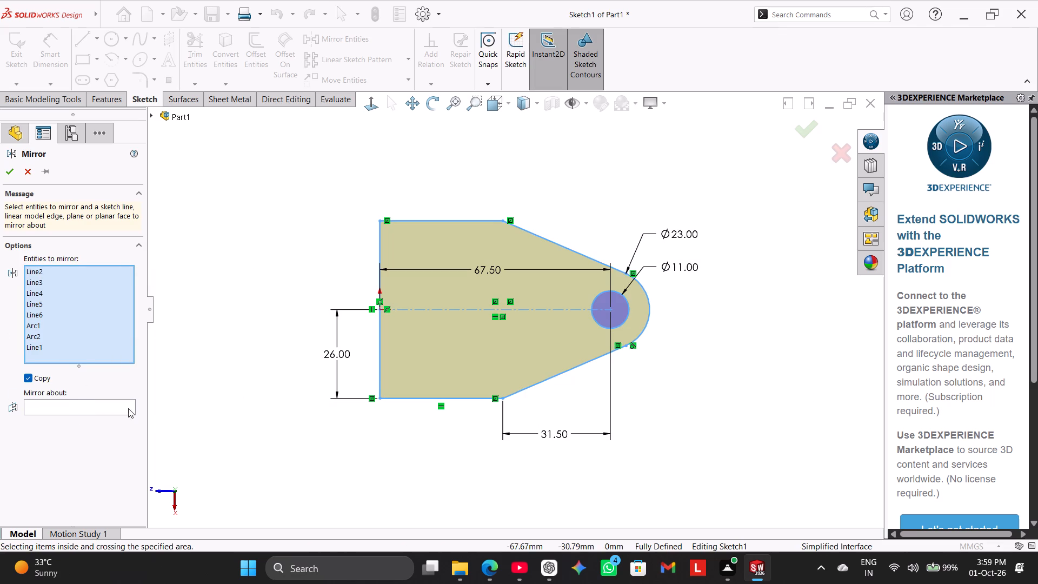
left_click(128, 408)
left_click(382, 355)
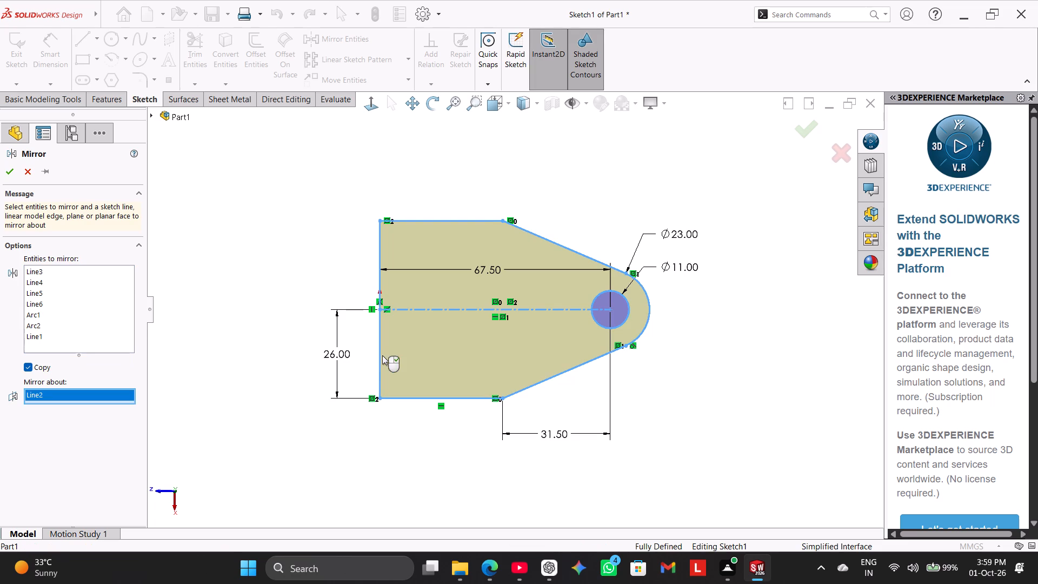
scroll(230, 370, "up", 2)
left_click(33, 369)
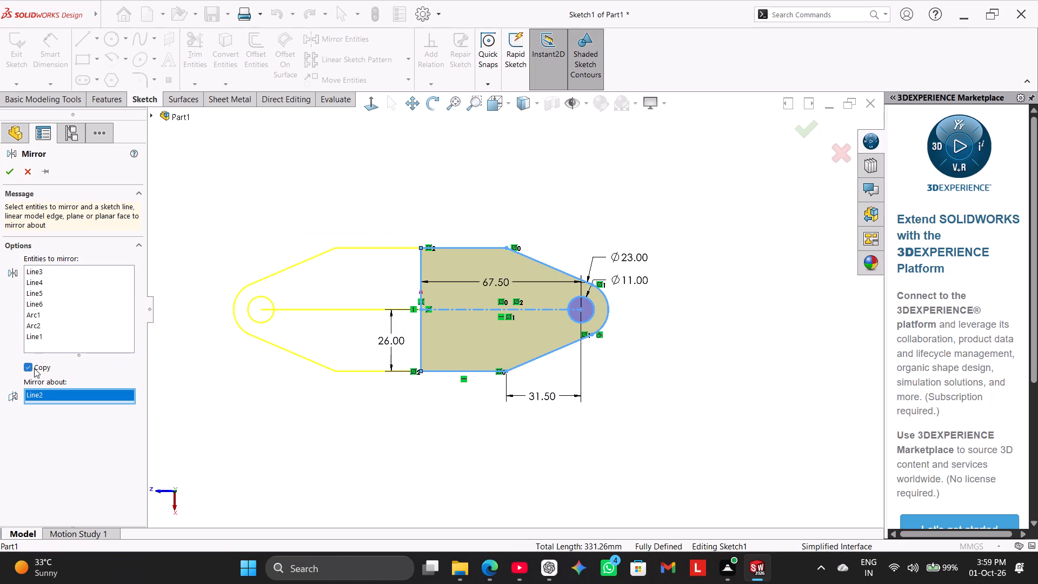
left_click(4, 169)
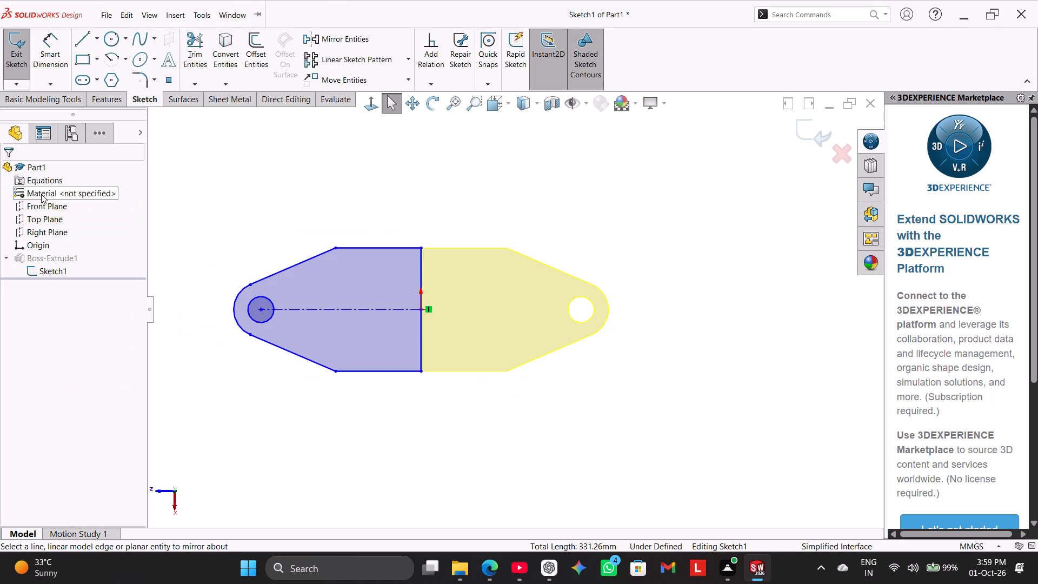
left_click(214, 228)
left_click(265, 228)
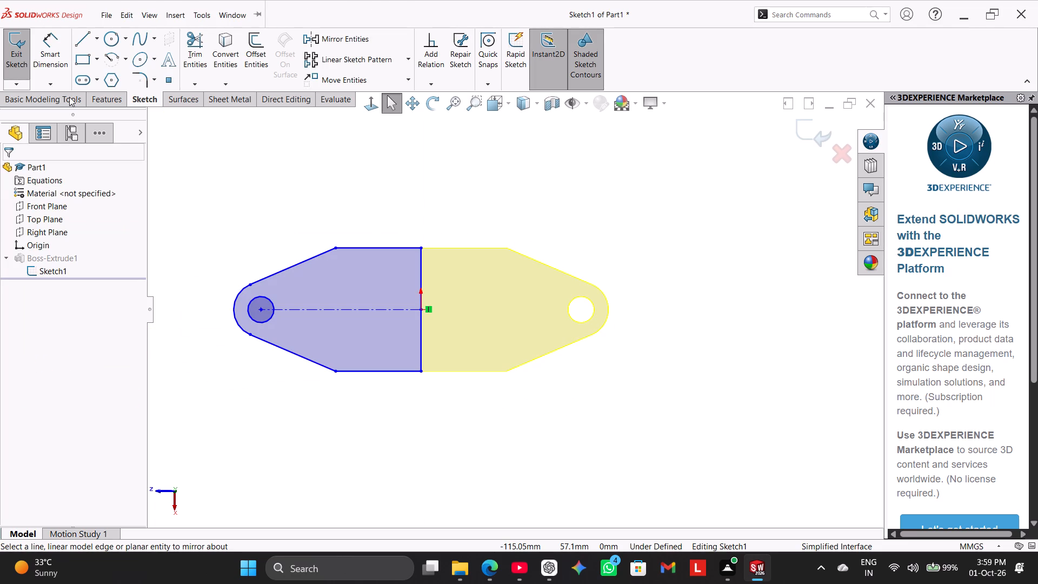
left_click(23, 65)
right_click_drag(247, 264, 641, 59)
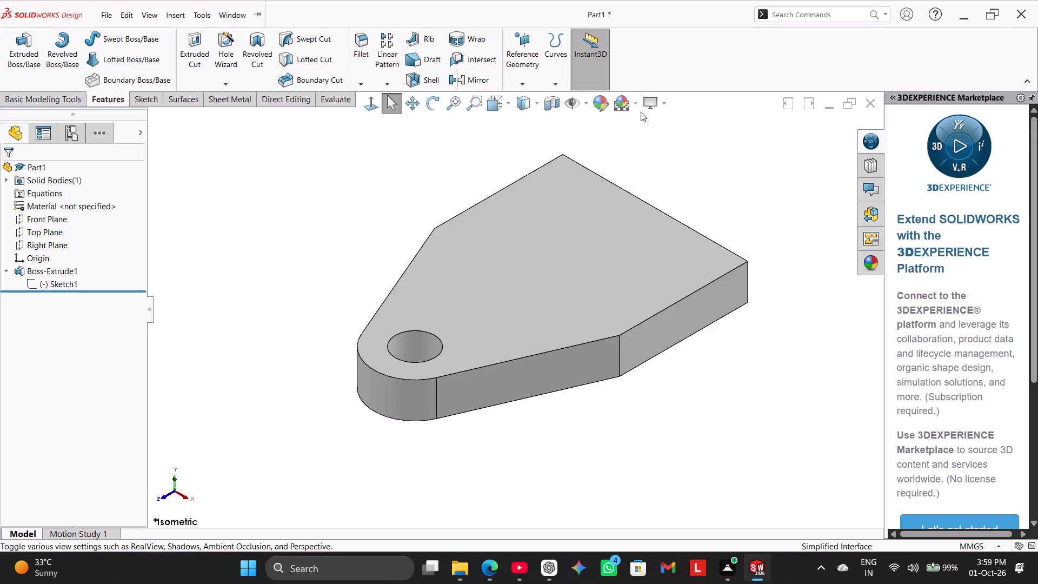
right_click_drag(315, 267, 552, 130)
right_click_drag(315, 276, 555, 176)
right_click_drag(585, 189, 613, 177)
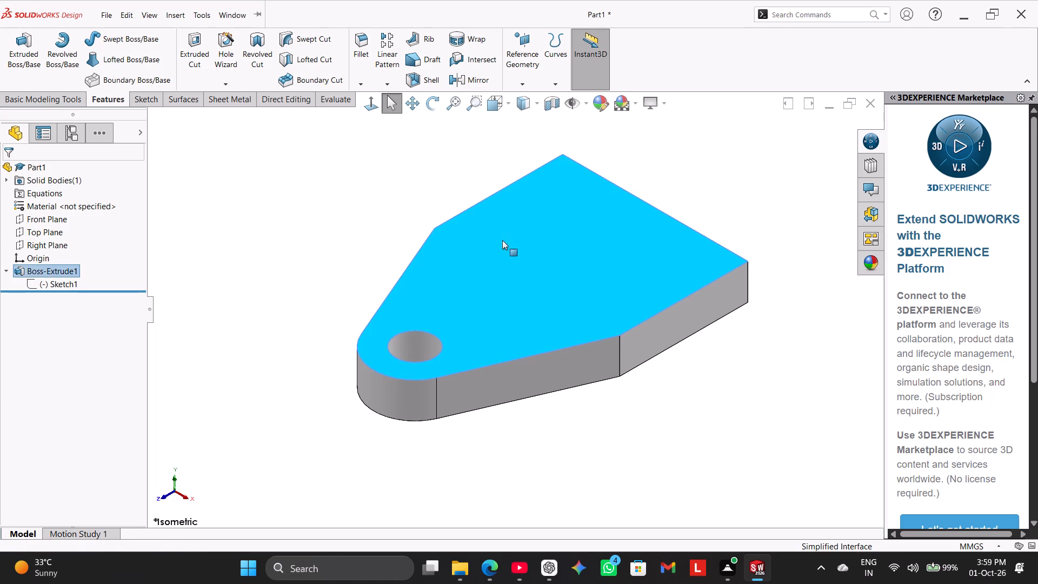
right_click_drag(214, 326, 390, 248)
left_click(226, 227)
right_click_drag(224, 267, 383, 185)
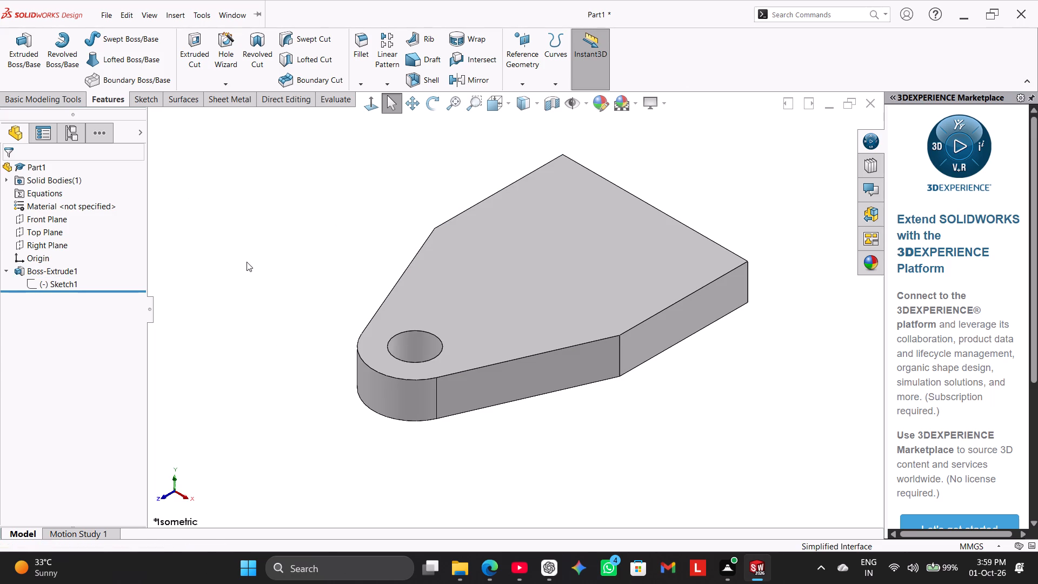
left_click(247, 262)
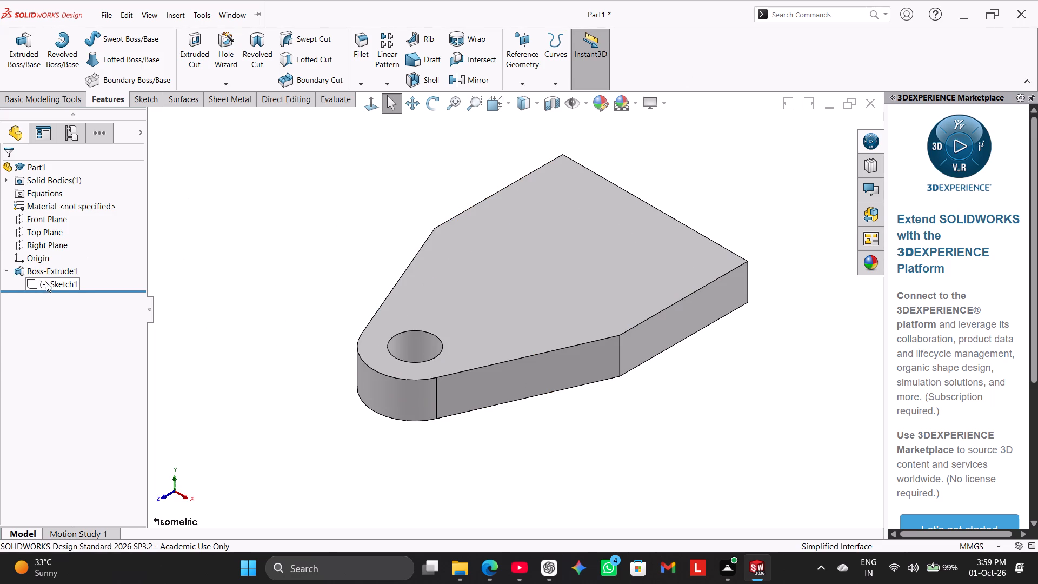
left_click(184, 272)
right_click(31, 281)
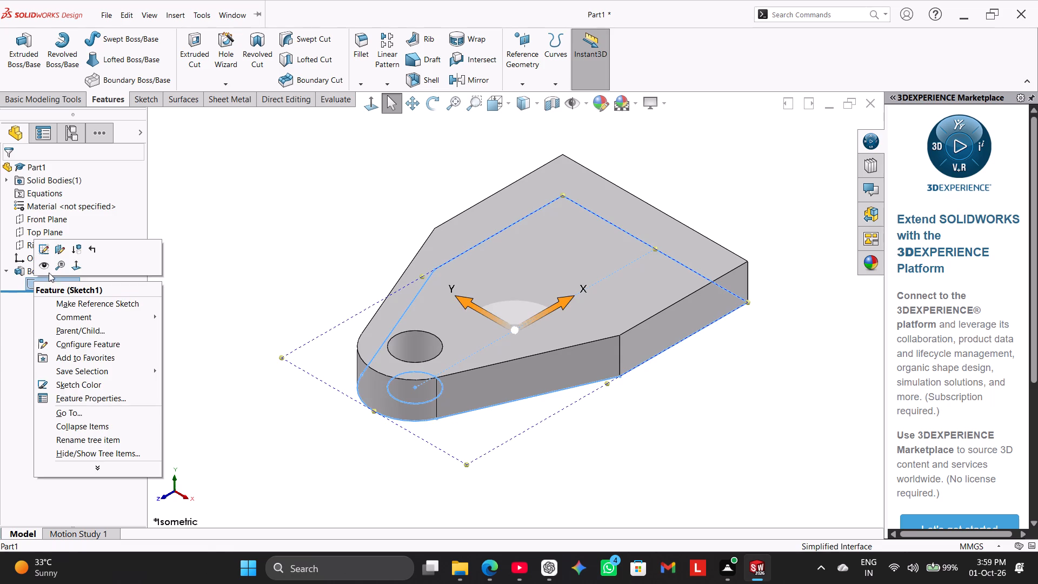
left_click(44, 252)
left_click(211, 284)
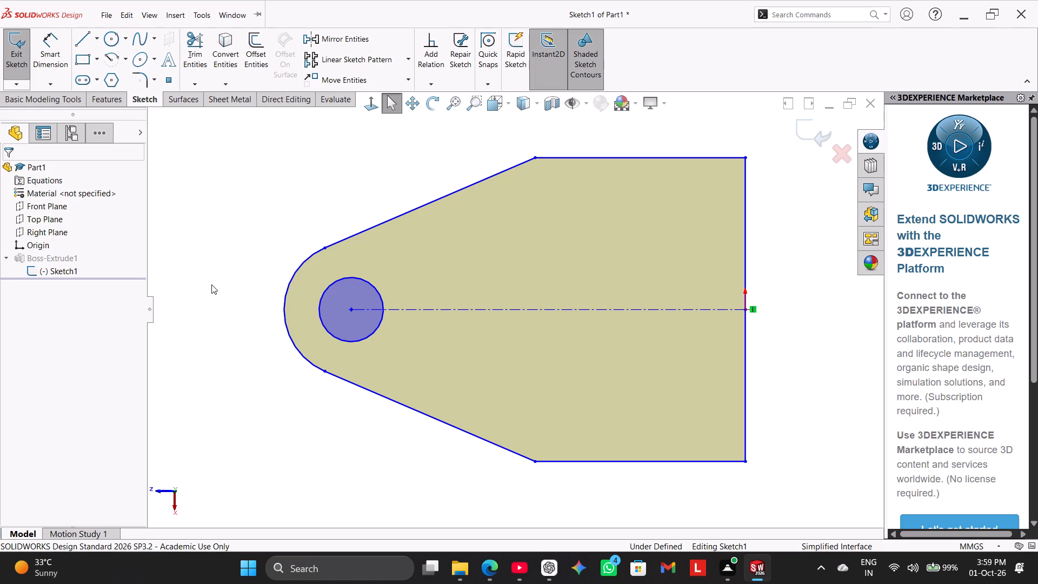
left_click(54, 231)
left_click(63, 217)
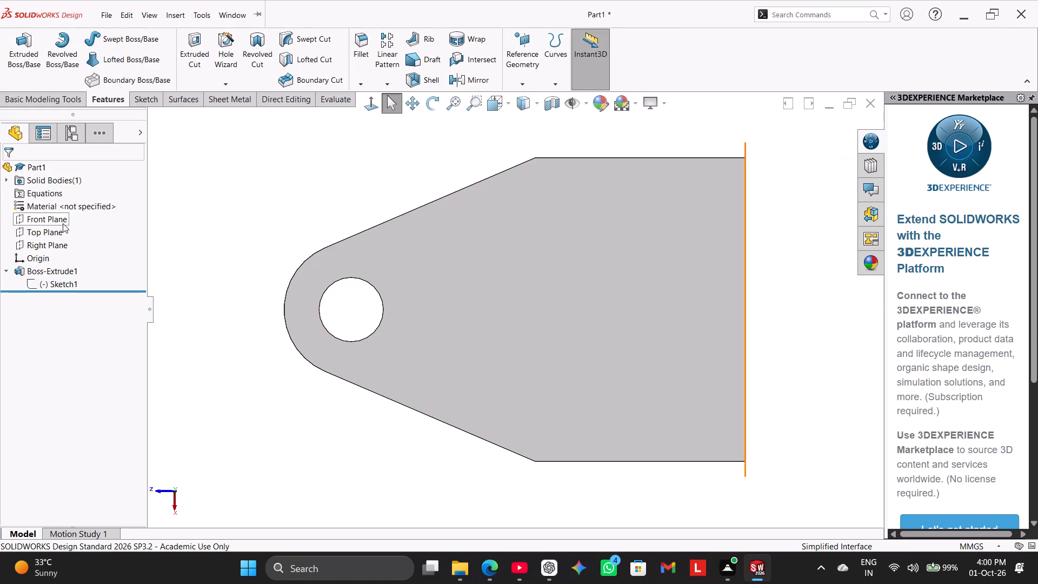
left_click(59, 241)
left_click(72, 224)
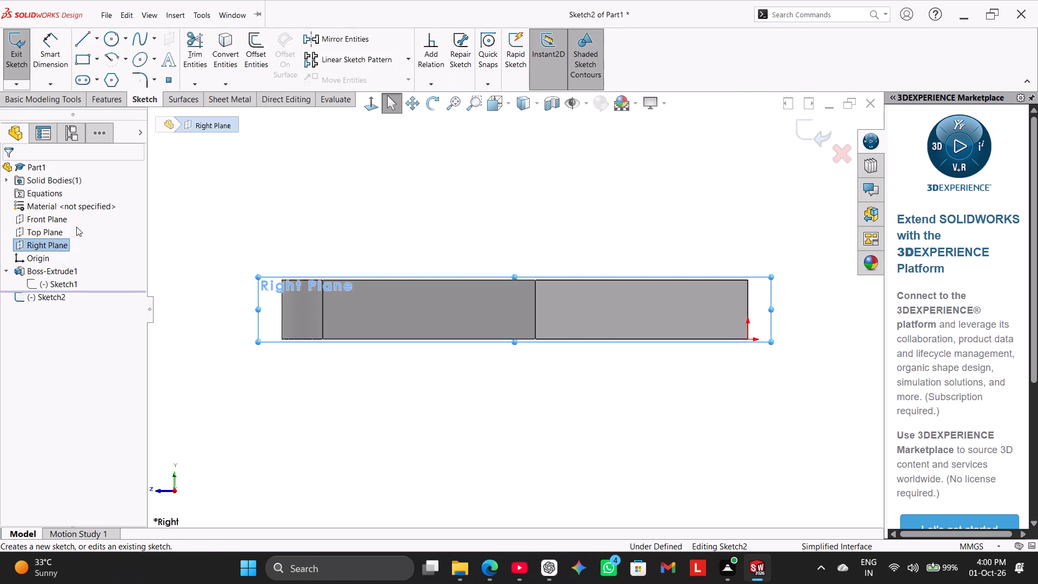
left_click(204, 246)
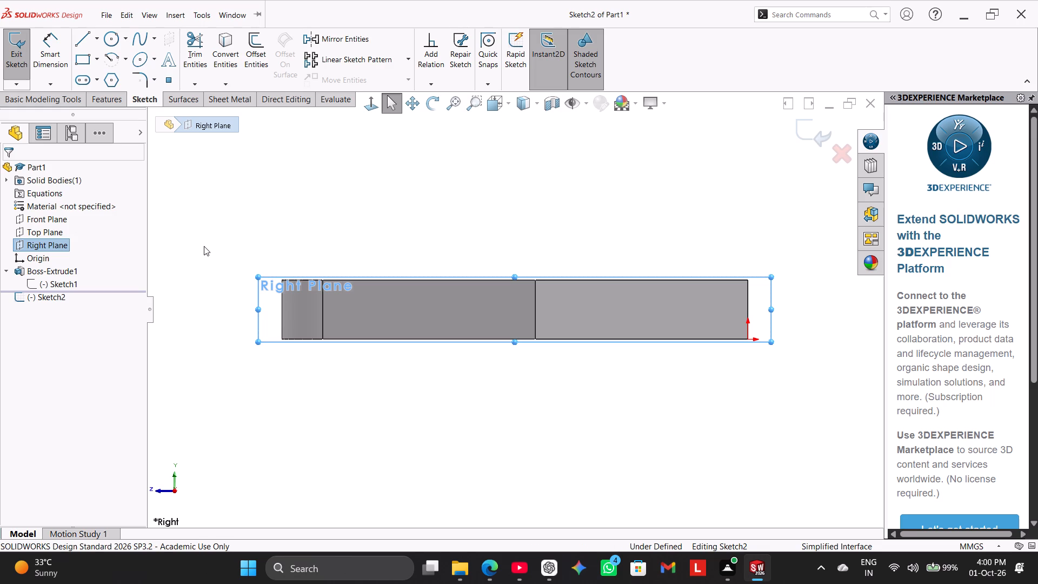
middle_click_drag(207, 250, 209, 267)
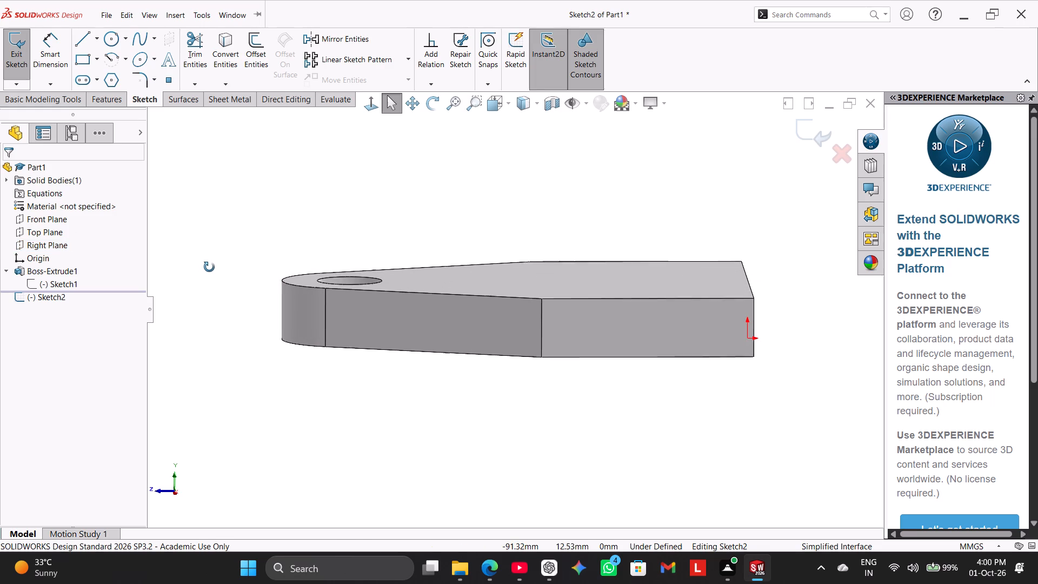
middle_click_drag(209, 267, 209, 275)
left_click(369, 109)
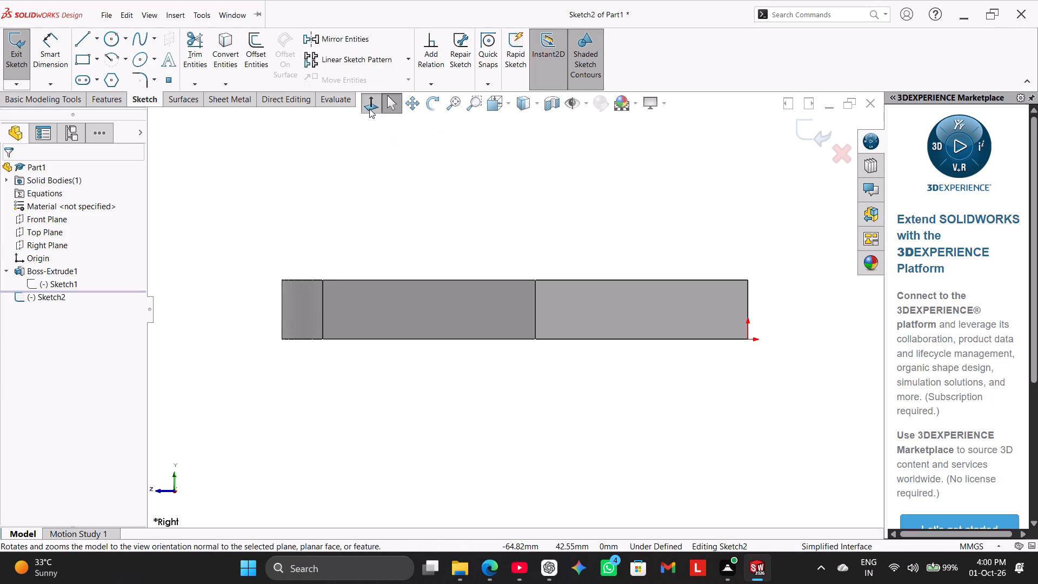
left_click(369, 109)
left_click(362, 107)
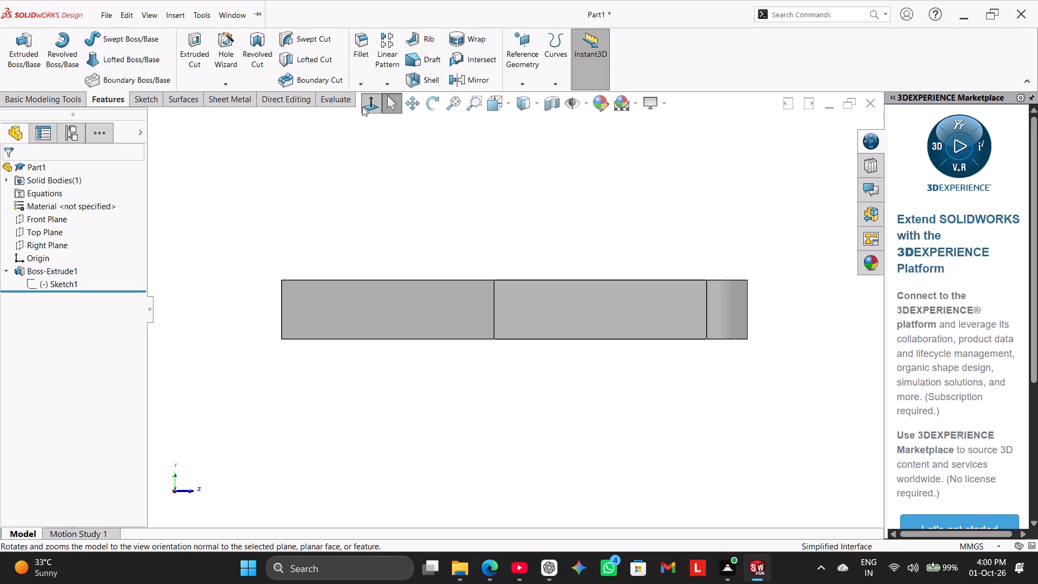
Examine the flipped plate's orientation from the side and at oblique angles.
left_click(254, 257)
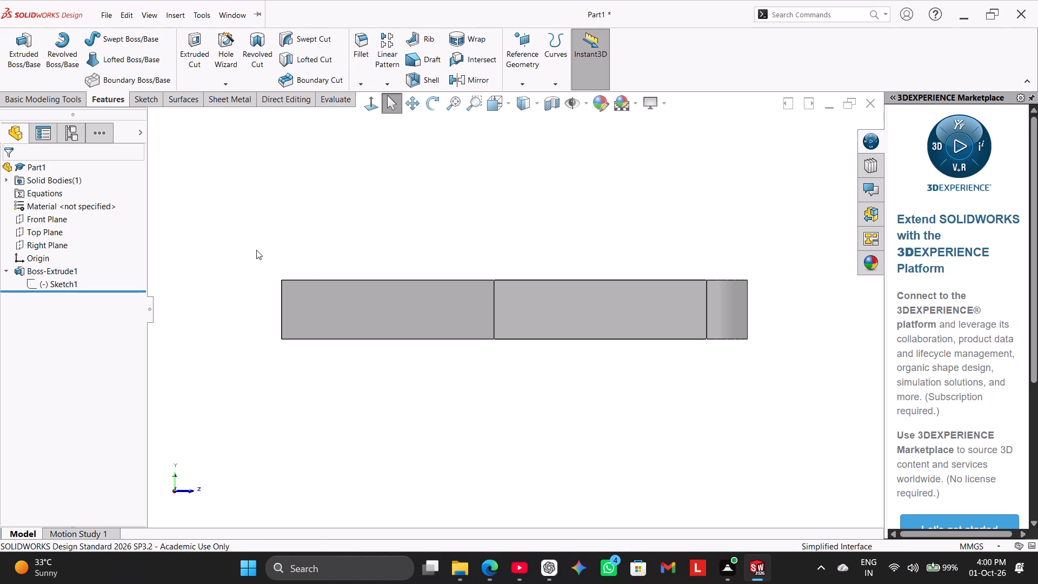
middle_click_drag(257, 242, 257, 268)
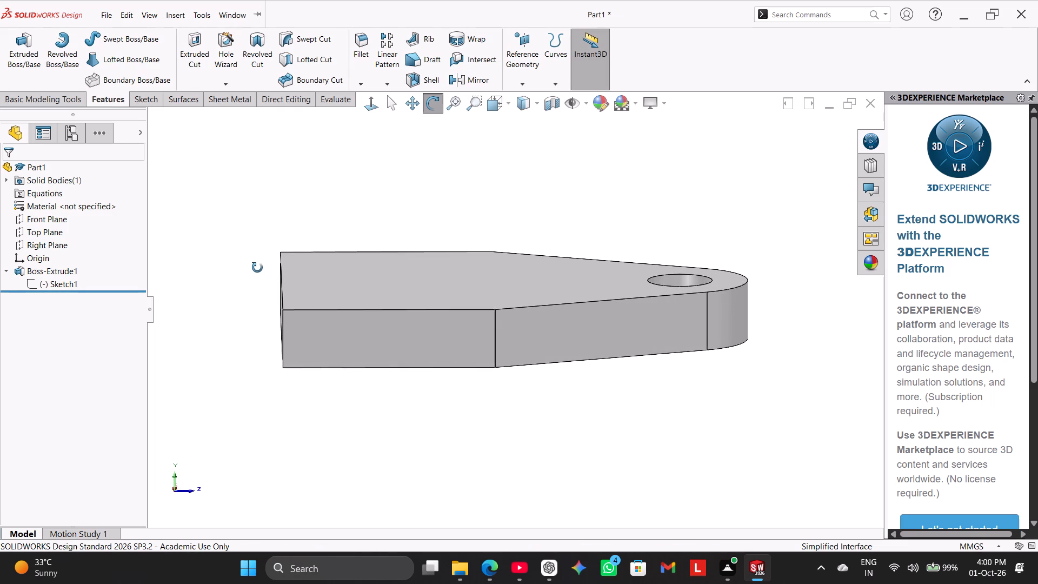
middle_click_drag(257, 268, 257, 271)
scroll(257, 271, "down", 1)
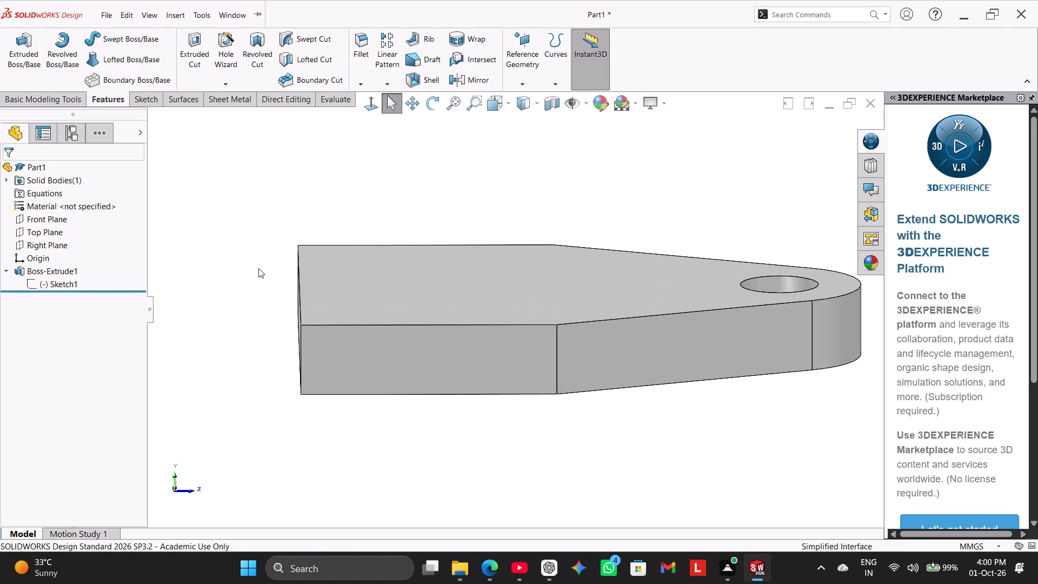
key("ctrl+2")
key("ctrl+3")
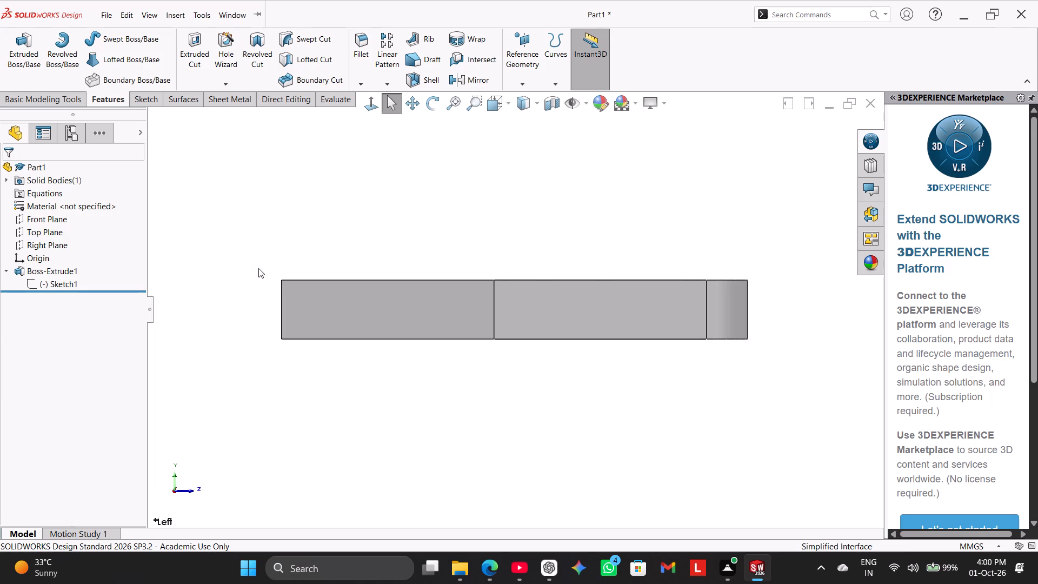
middle_click_drag(258, 270, 256, 324)
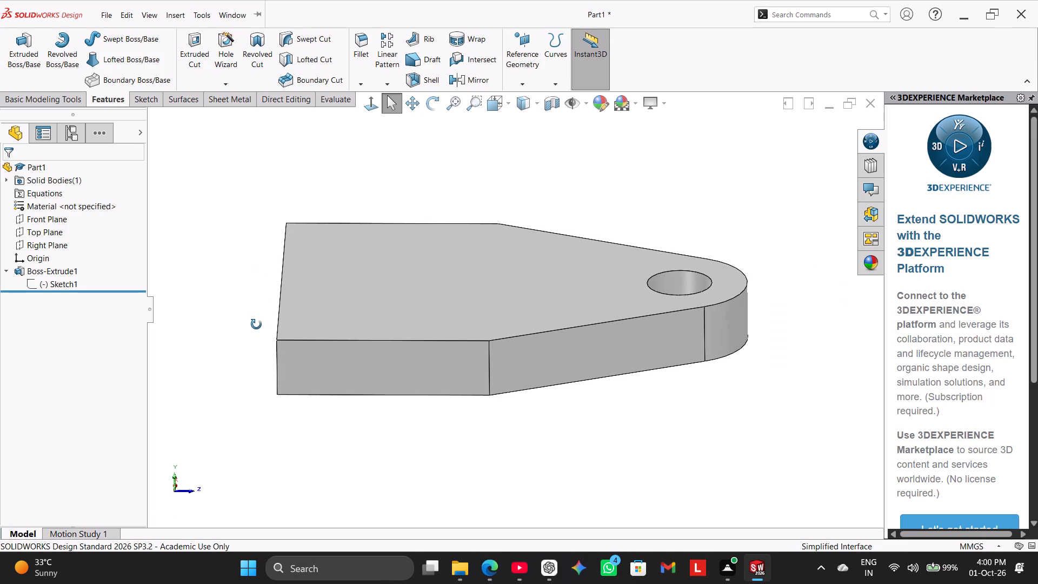
middle_click_drag(256, 324, 255, 356)
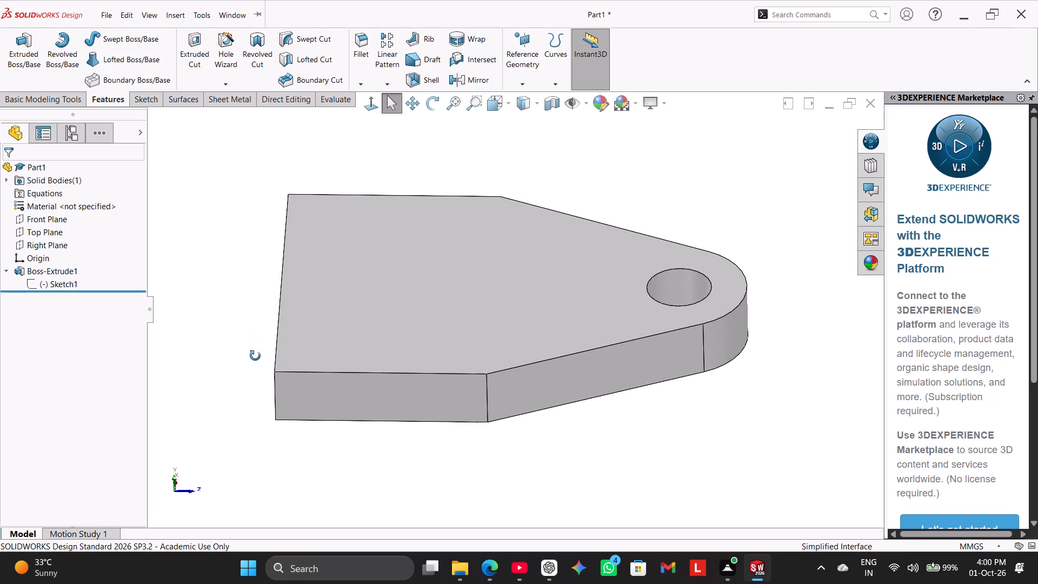
middle_click_drag(255, 356, 259, 320)
scroll(259, 317, "down", 1)
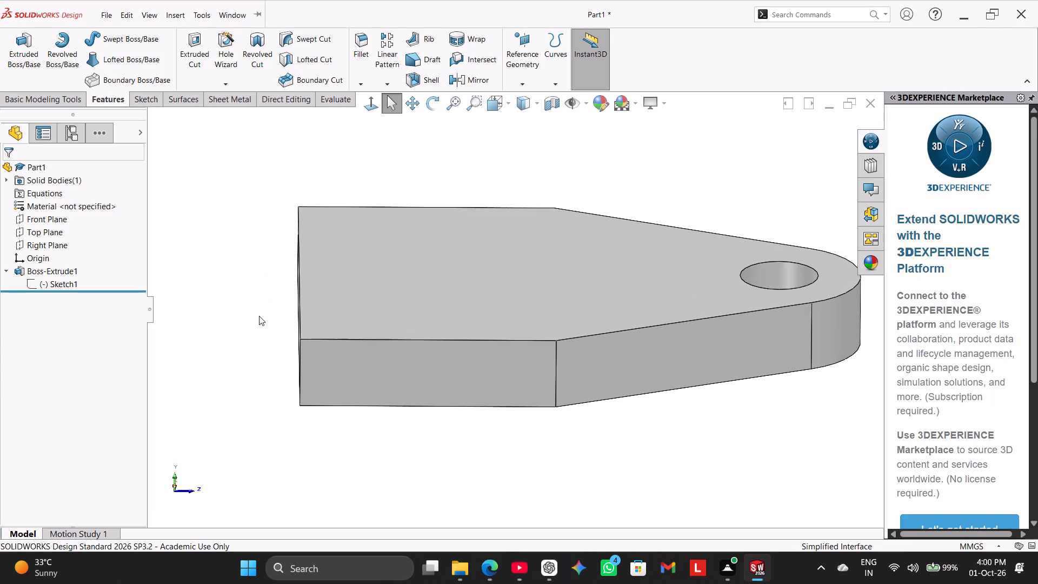
scroll(259, 295, "up", 2)
middle_click_drag(259, 295, 259, 300)
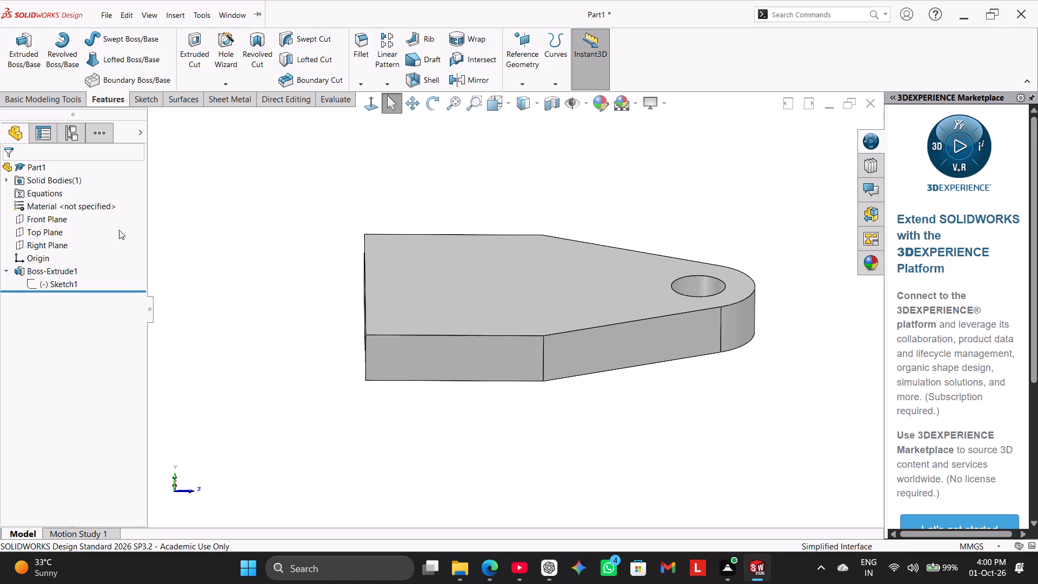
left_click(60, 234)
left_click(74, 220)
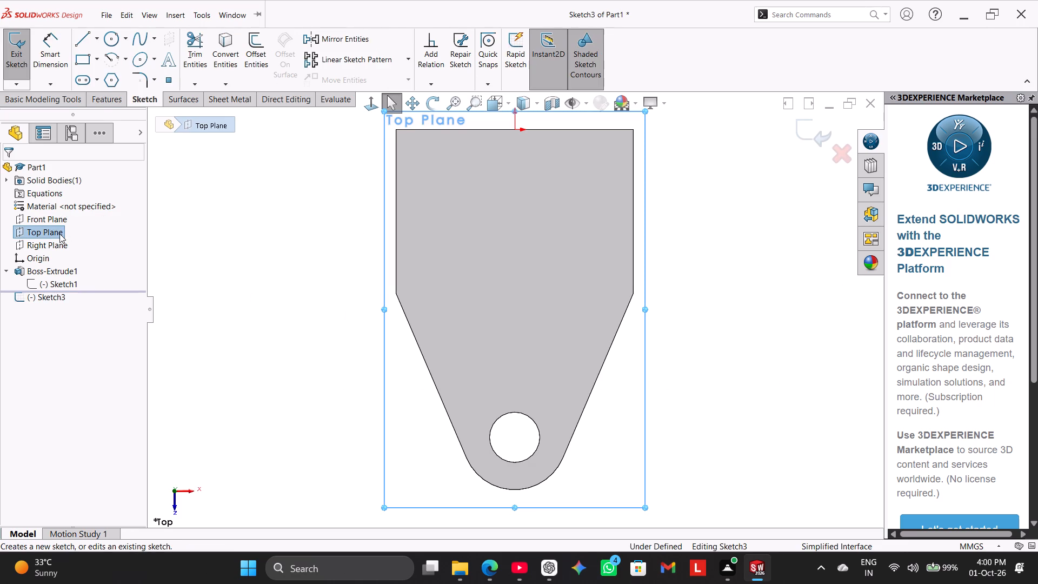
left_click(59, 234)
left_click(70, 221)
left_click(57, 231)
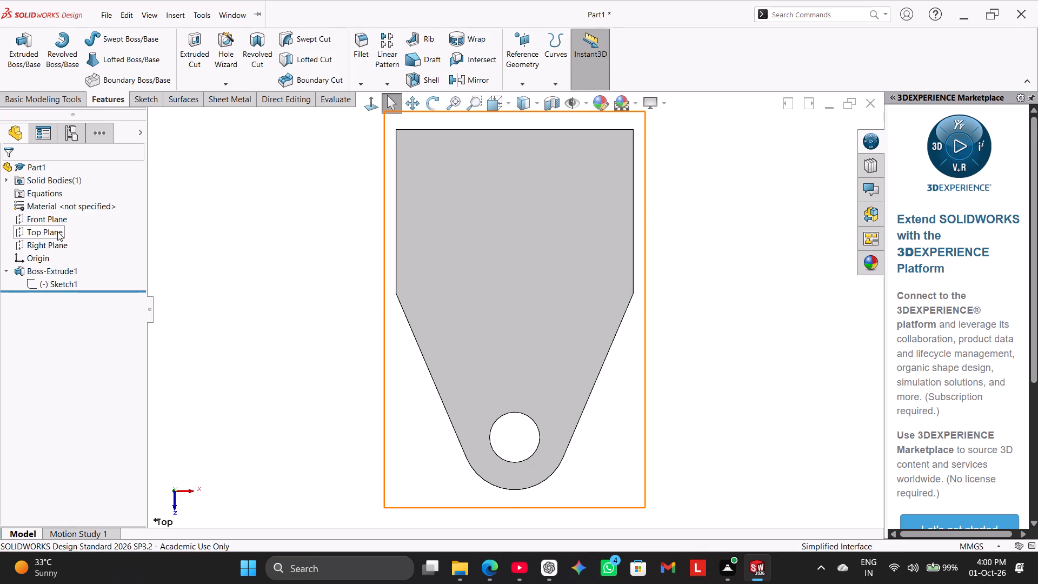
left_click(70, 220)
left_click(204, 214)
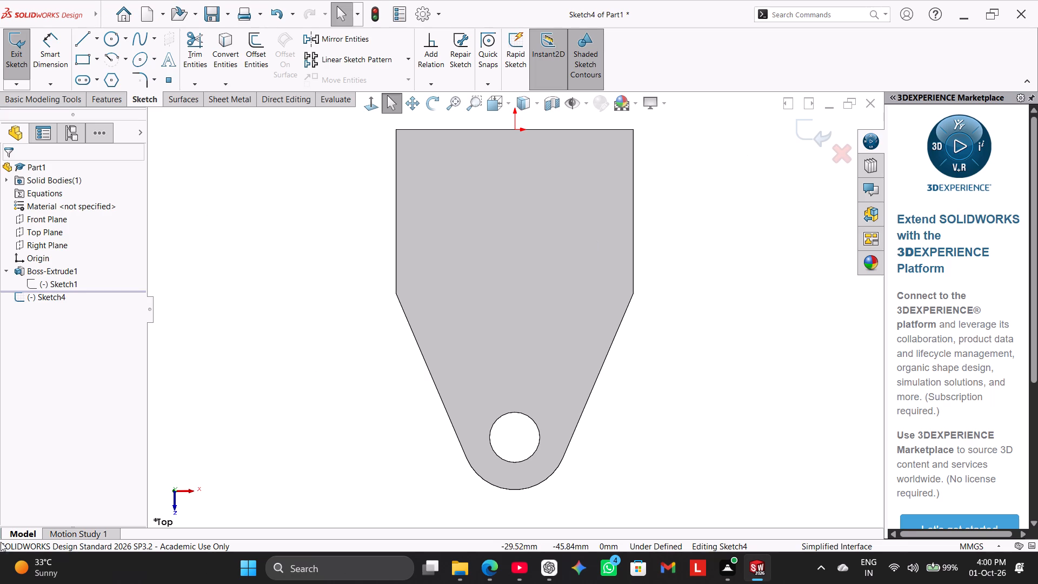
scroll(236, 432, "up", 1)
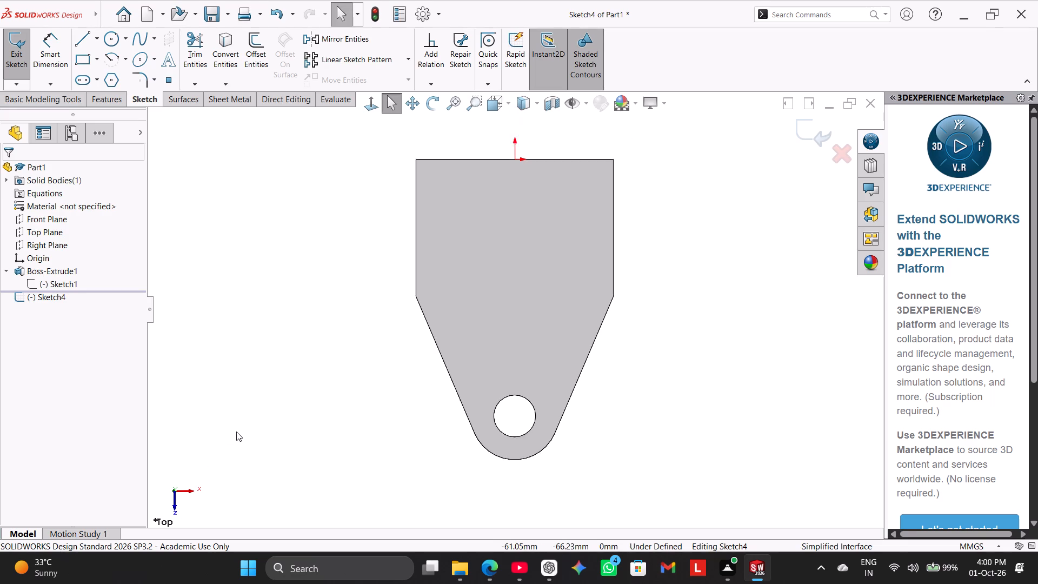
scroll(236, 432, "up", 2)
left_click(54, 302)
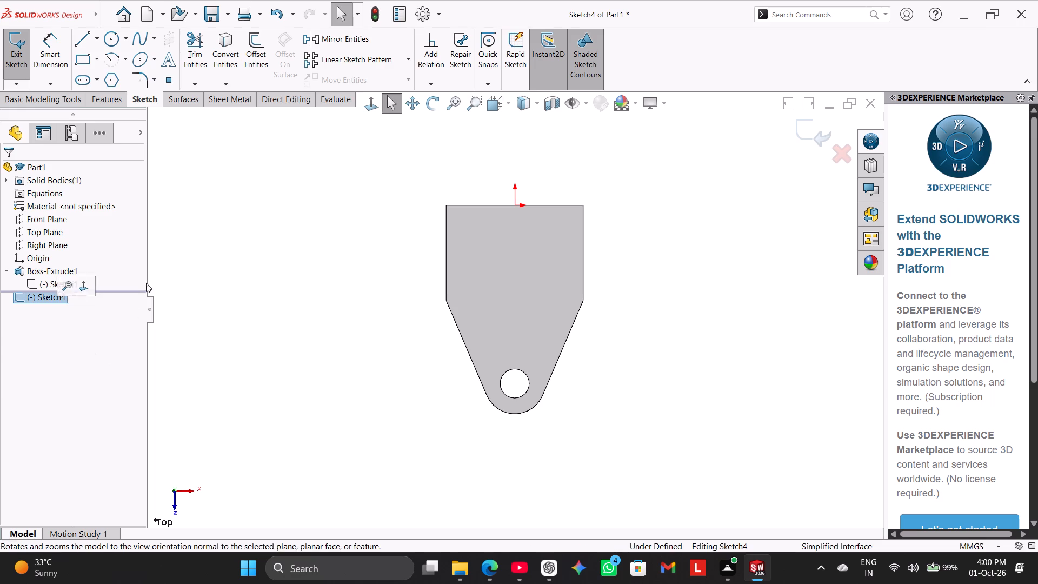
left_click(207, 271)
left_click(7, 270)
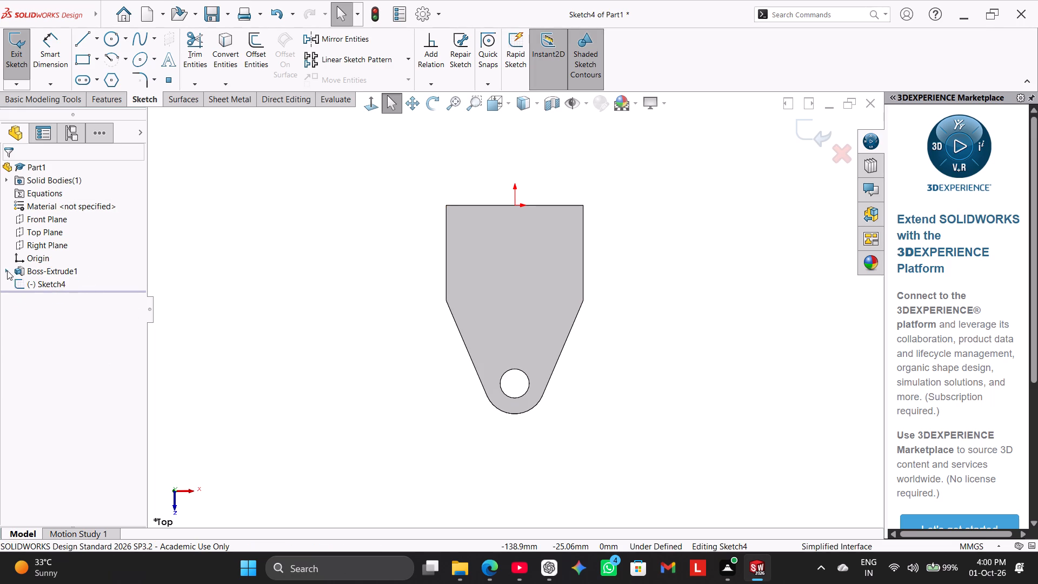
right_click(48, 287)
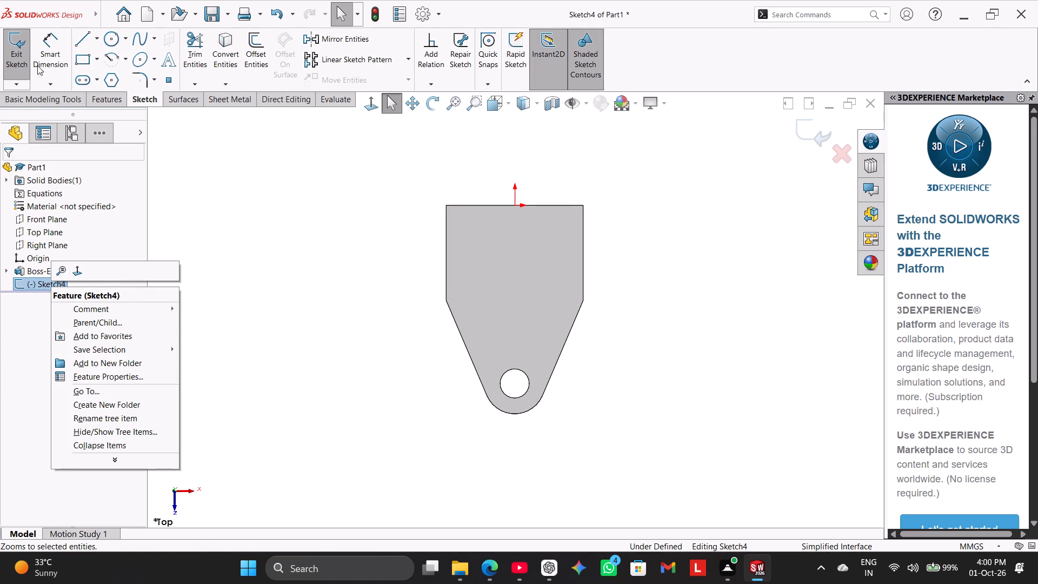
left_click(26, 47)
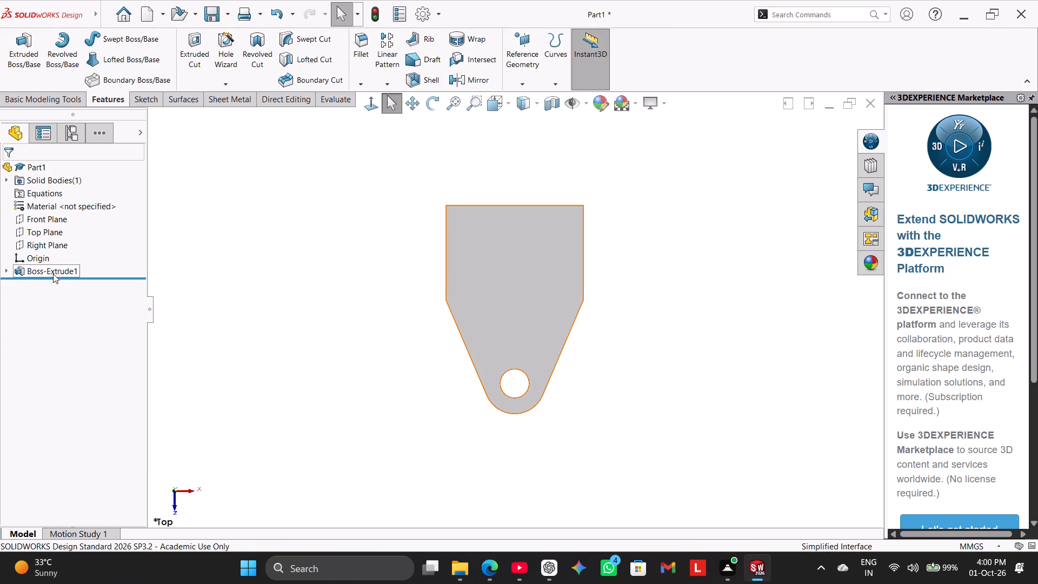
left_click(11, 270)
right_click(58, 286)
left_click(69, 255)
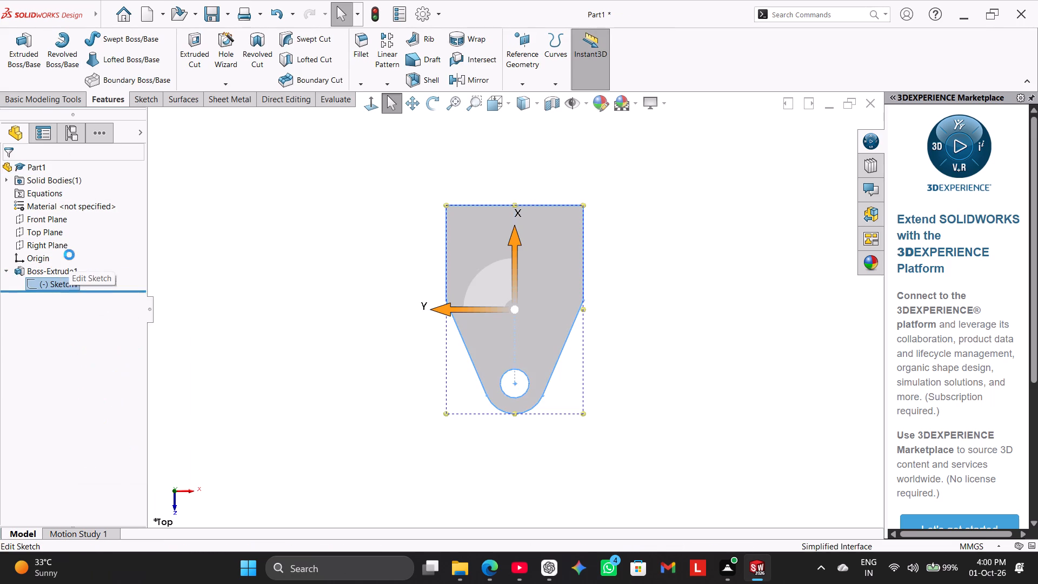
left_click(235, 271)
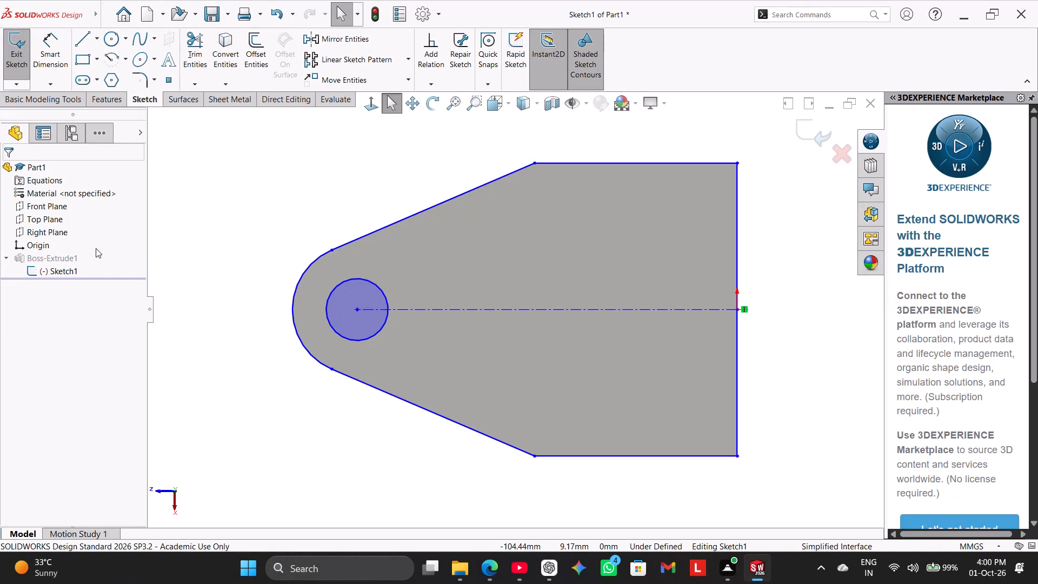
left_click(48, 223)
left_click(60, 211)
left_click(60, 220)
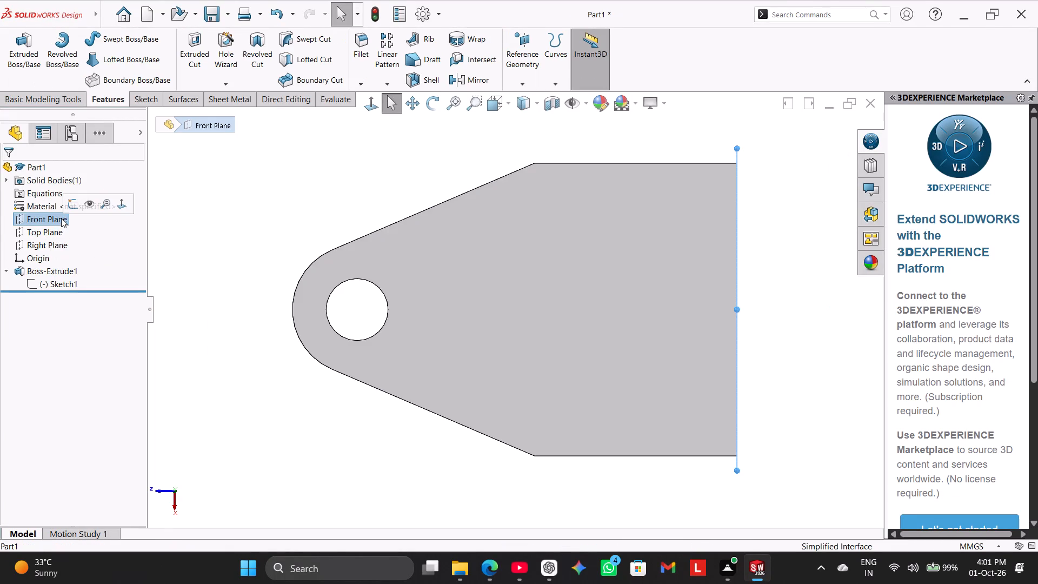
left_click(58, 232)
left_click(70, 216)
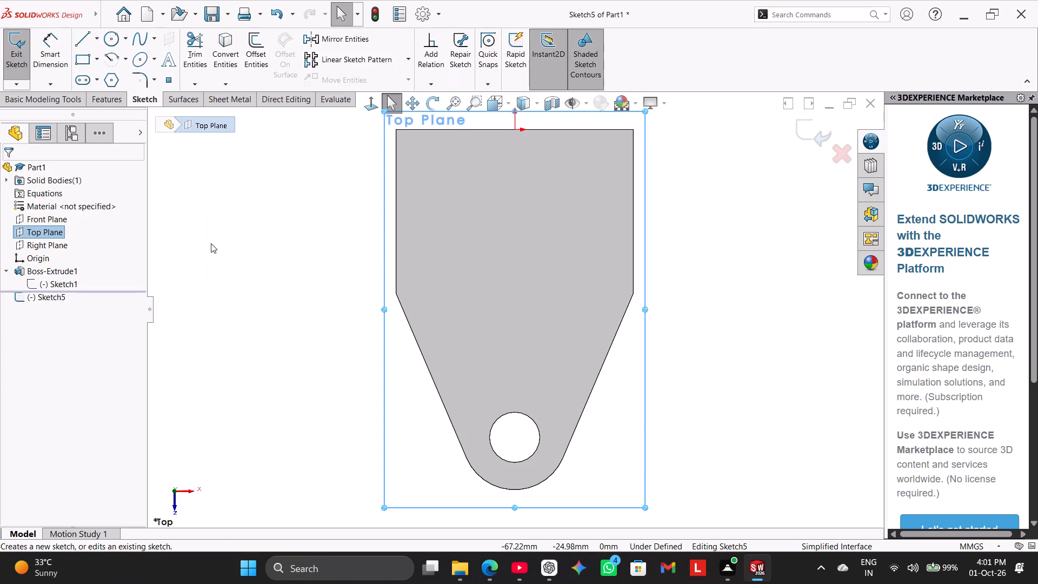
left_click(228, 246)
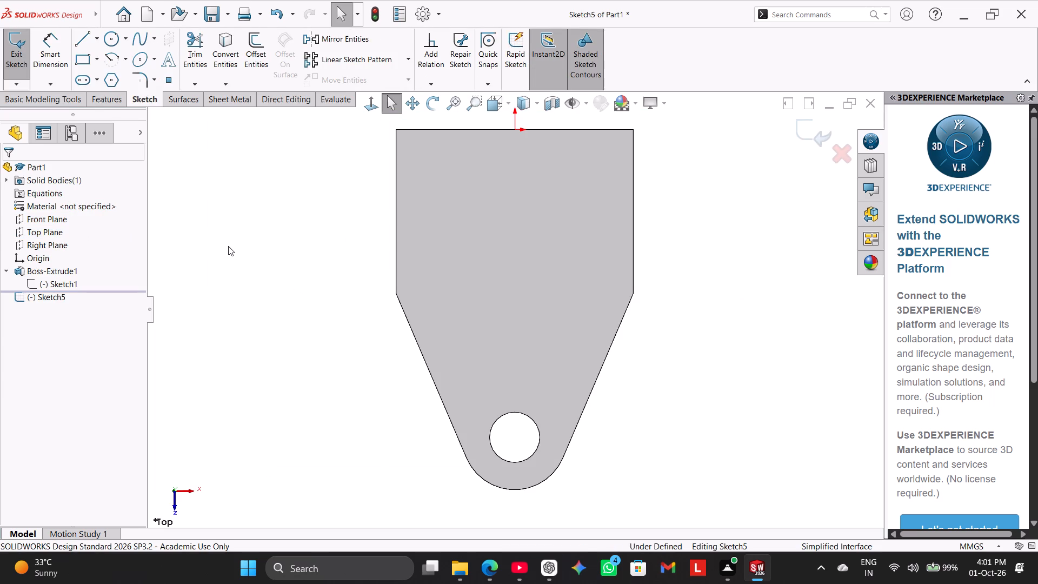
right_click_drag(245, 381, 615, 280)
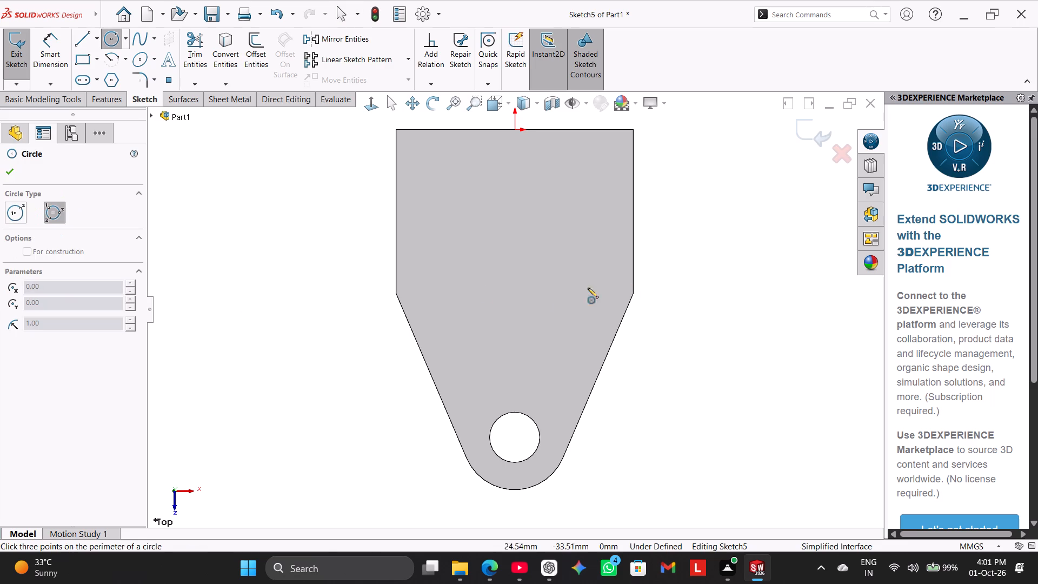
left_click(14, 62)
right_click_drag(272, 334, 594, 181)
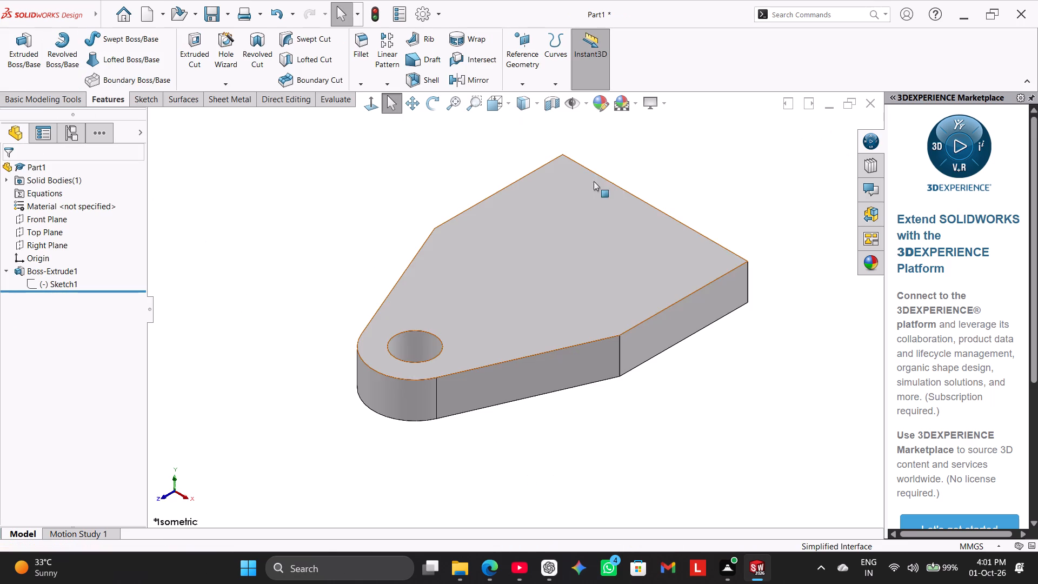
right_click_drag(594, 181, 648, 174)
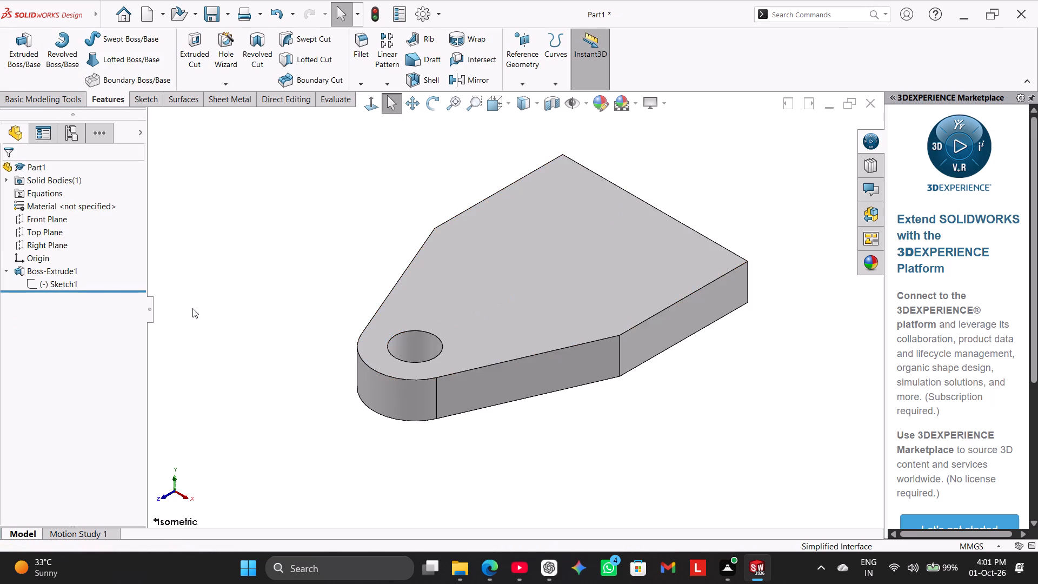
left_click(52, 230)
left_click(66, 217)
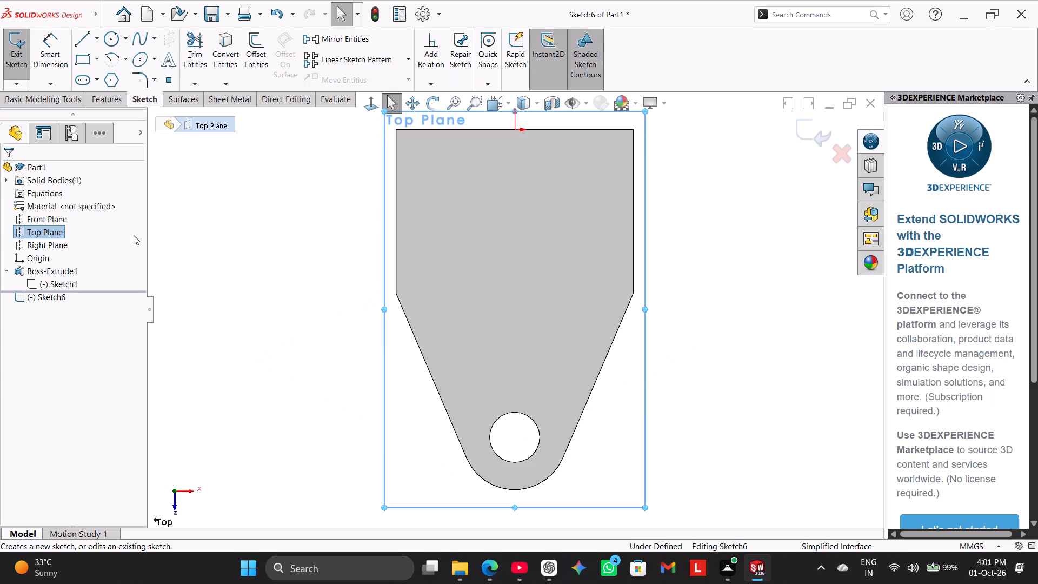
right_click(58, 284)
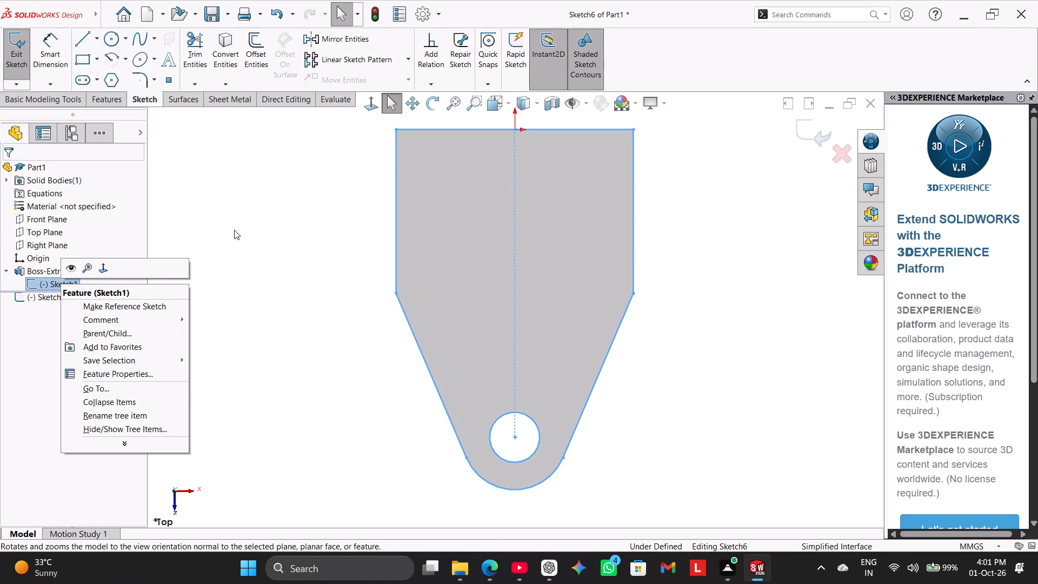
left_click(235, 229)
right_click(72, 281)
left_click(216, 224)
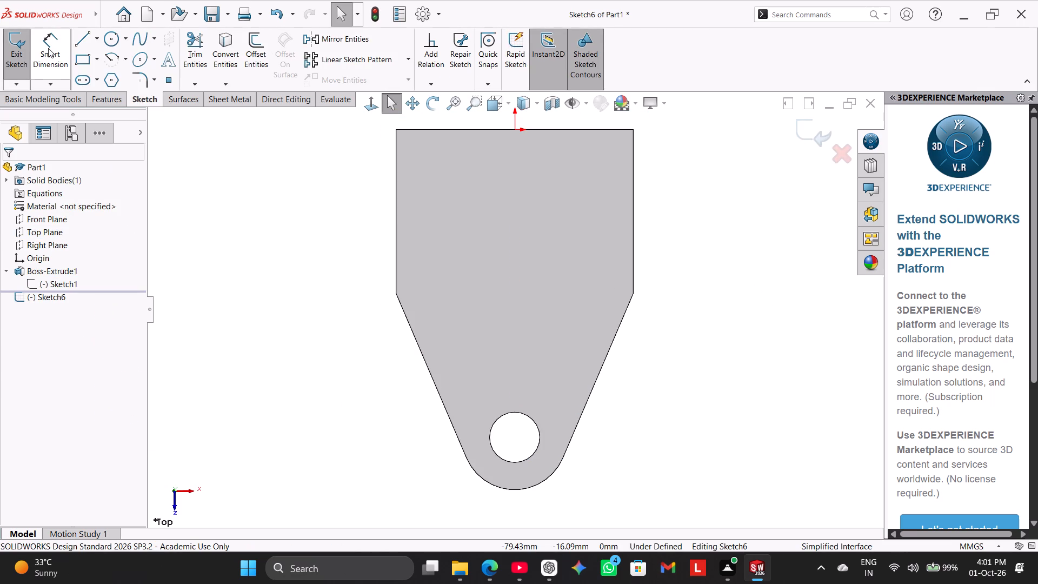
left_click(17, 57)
Open the plate's base sketch for editing and dimension the distance between the centreline and the lower straight side edge.
right_click(56, 283)
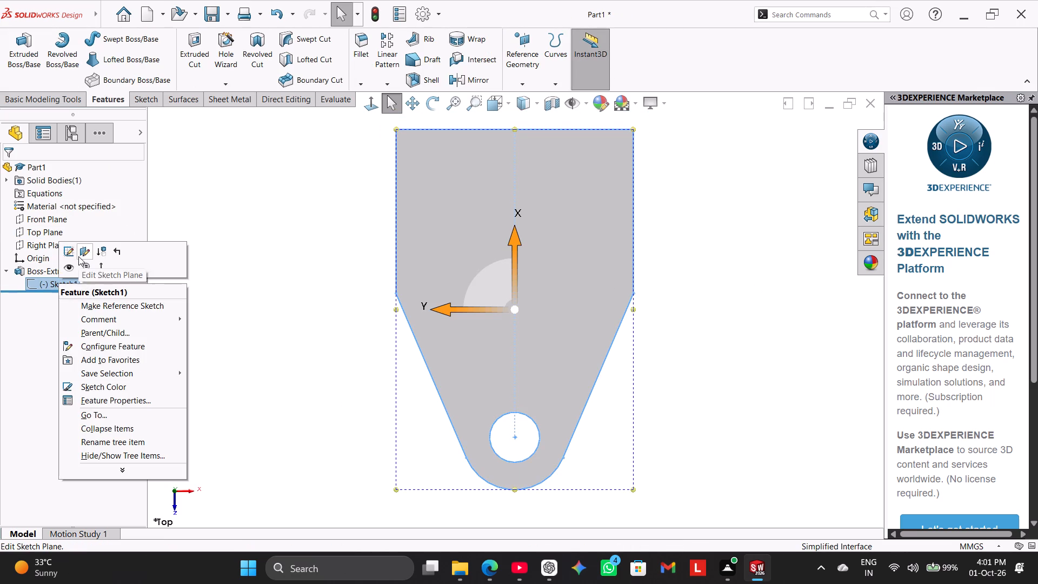
left_click(74, 254)
left_click(215, 252)
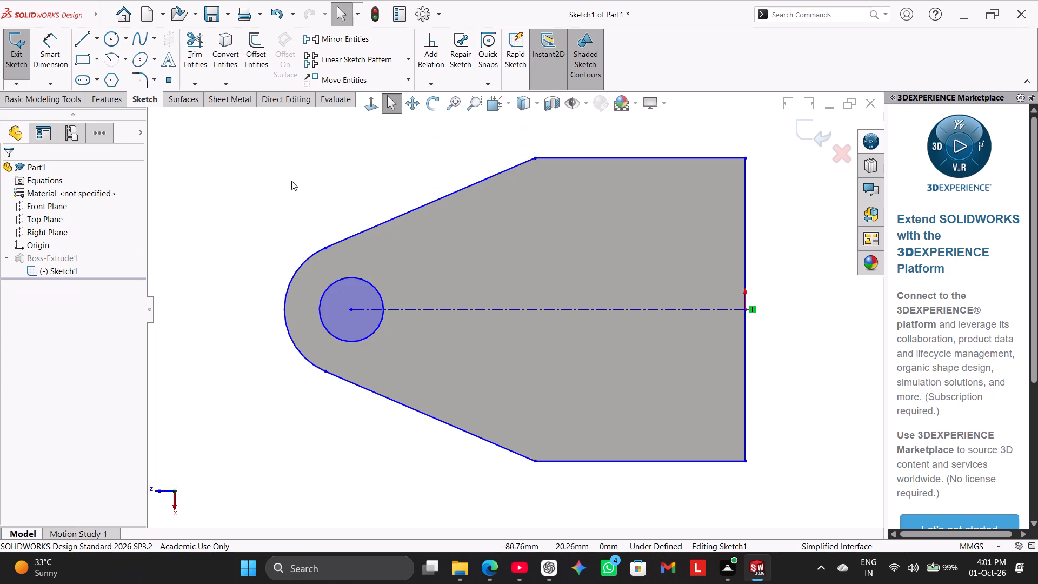
left_click(55, 51)
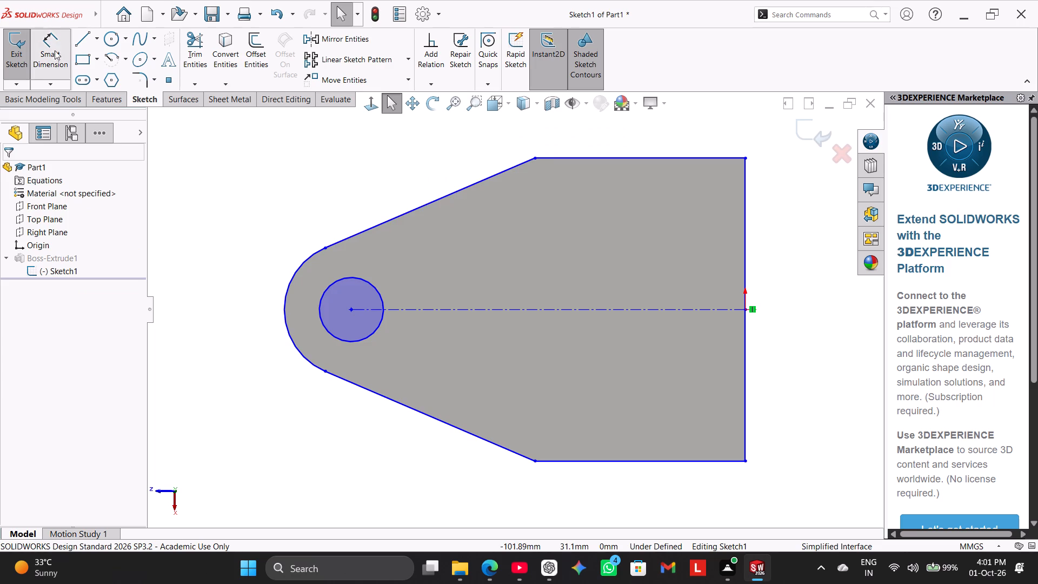
left_click(727, 310)
left_click(716, 459)
left_click(817, 379)
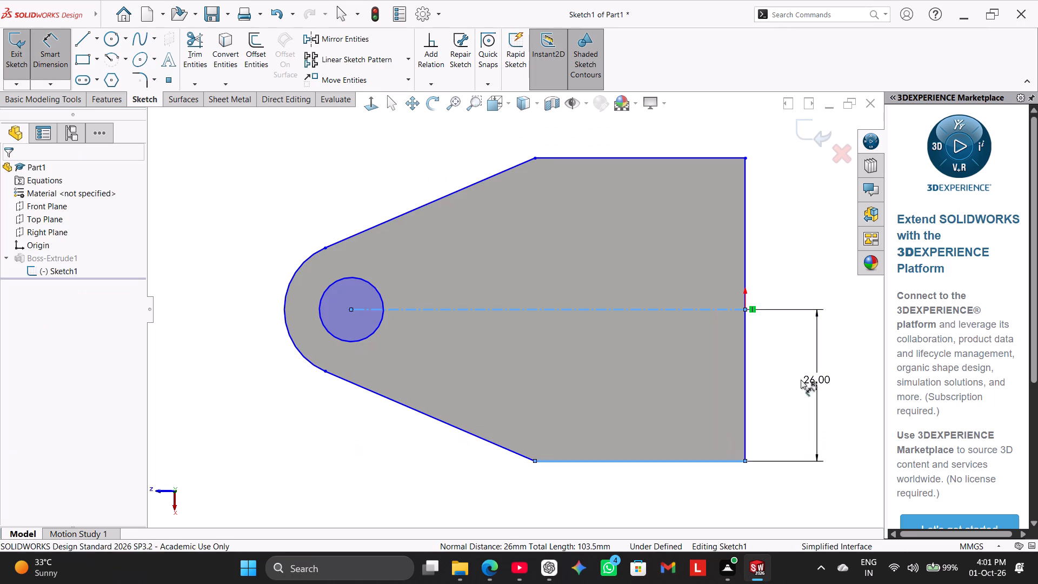
left_click(657, 312)
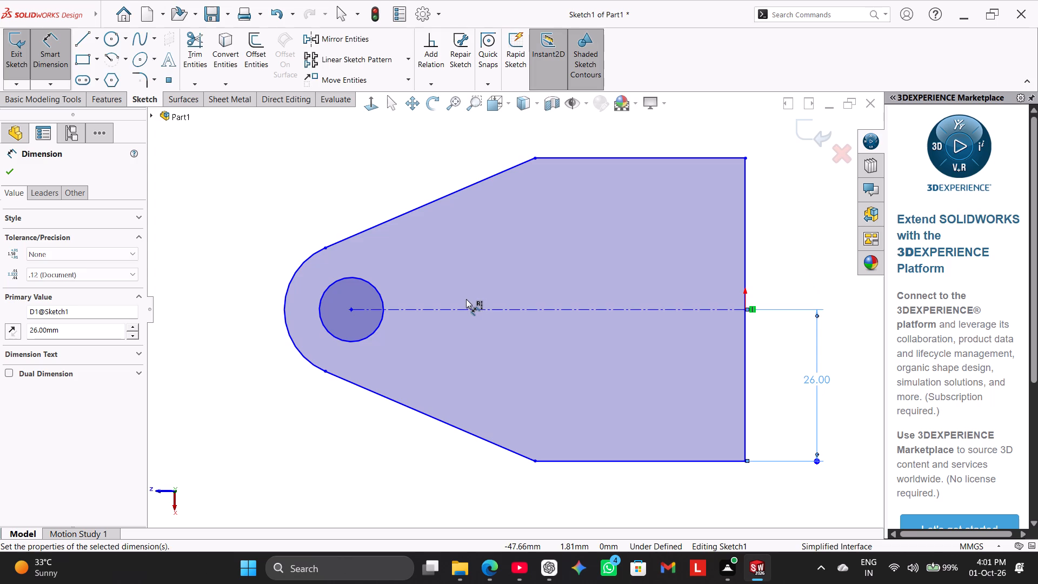
Dimension the hole's diameter and the radius of the rounded end's arc.
left_click(330, 334)
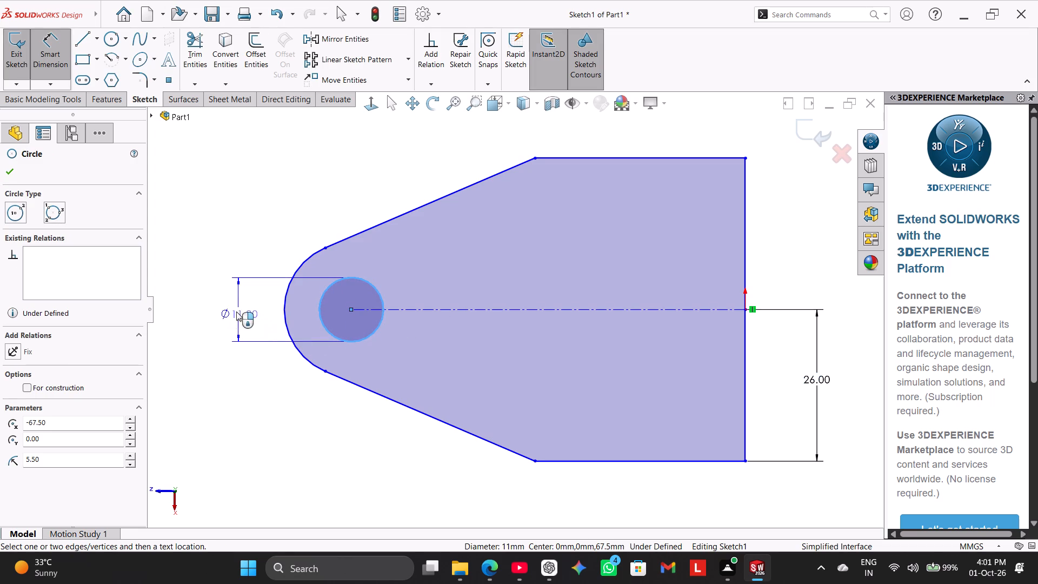
left_click(227, 257)
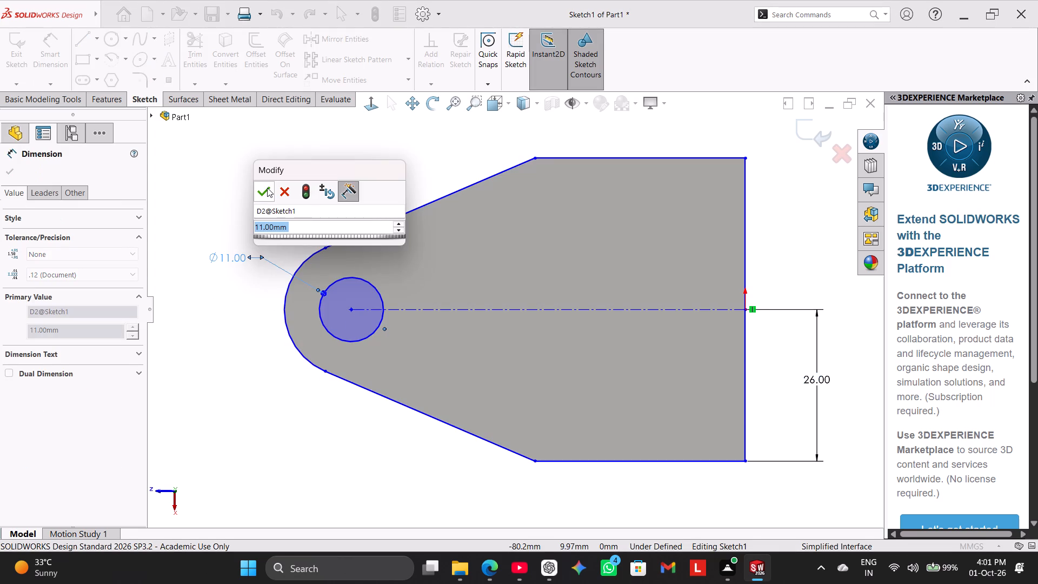
left_click(267, 187)
left_click(289, 337)
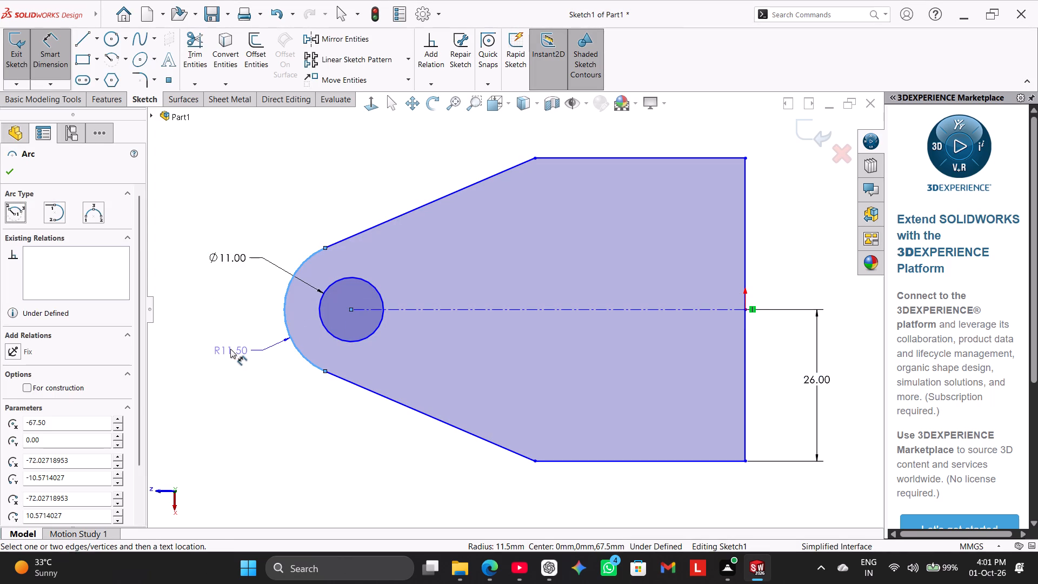
left_click(230, 349)
right_click(267, 201)
left_click(259, 216)
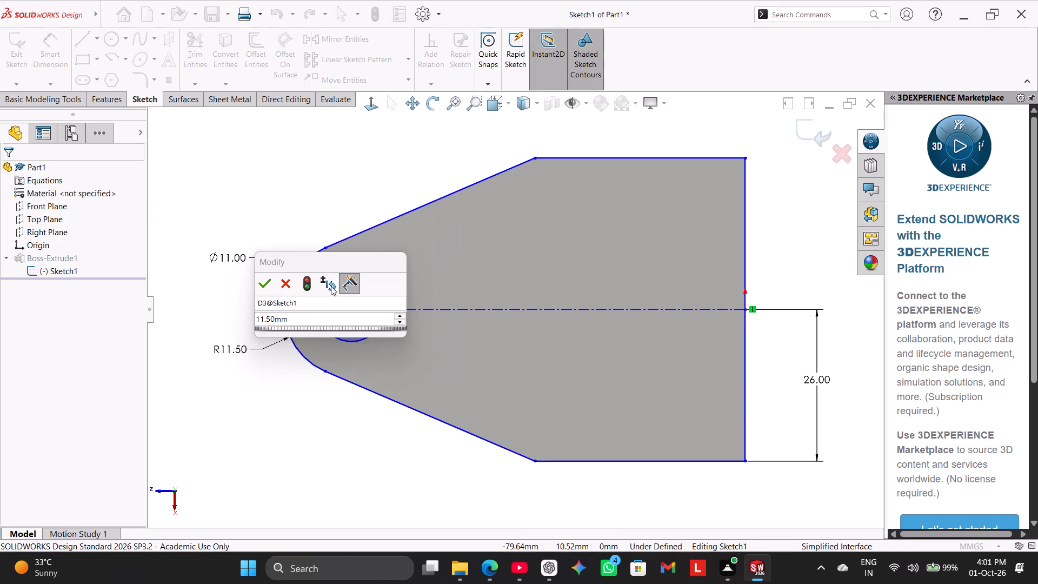
left_click(267, 281)
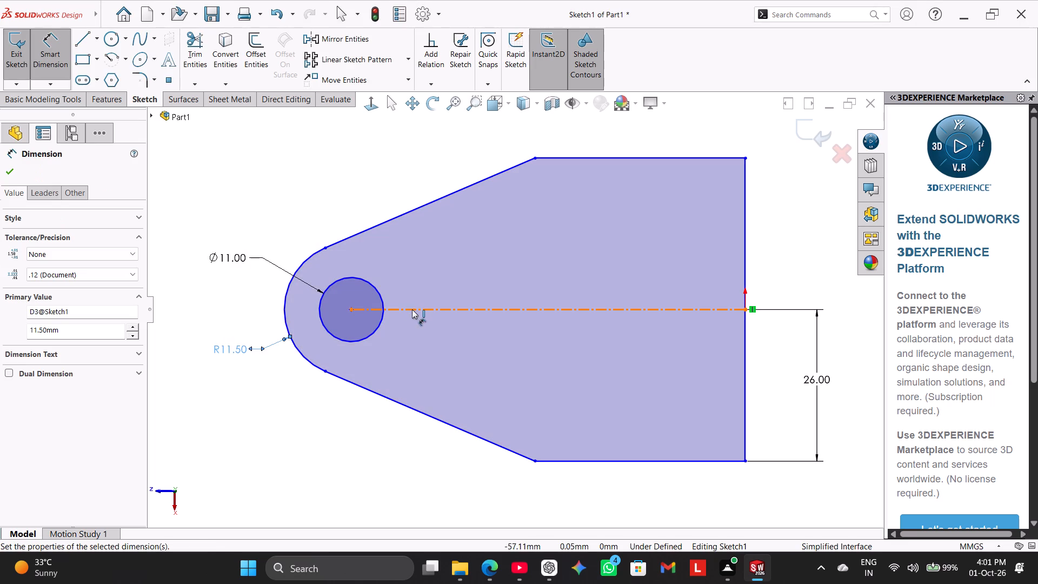
Dimension the centreline's length from the hole centre to the straight end edge, placing it below the profile.
left_click(412, 309)
left_click(447, 483)
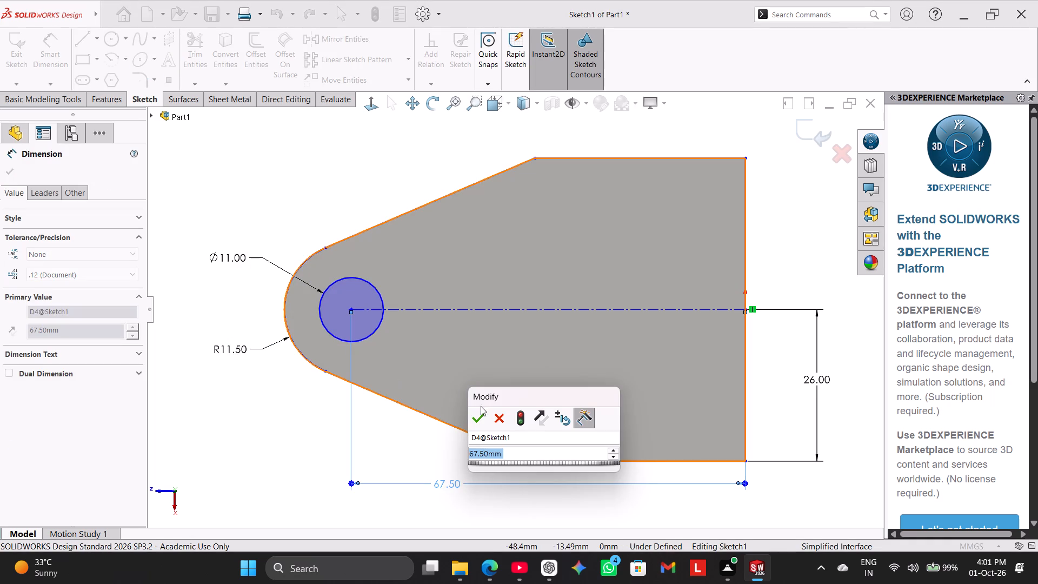
left_click(481, 413)
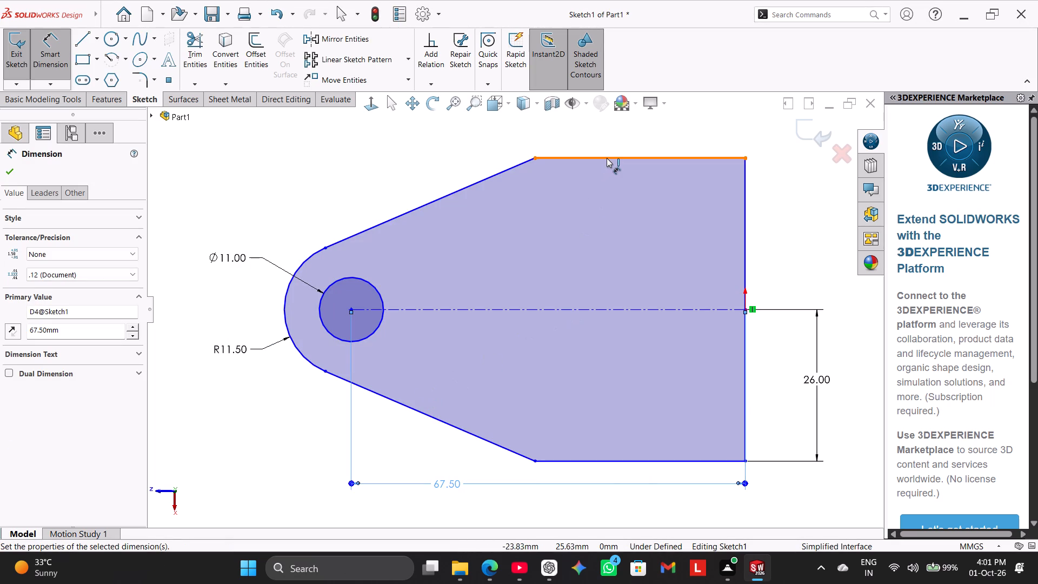
Dimension the horizontal distance from the hole centre to the lower corner where the taper meets the straight side edge.
left_click(352, 307)
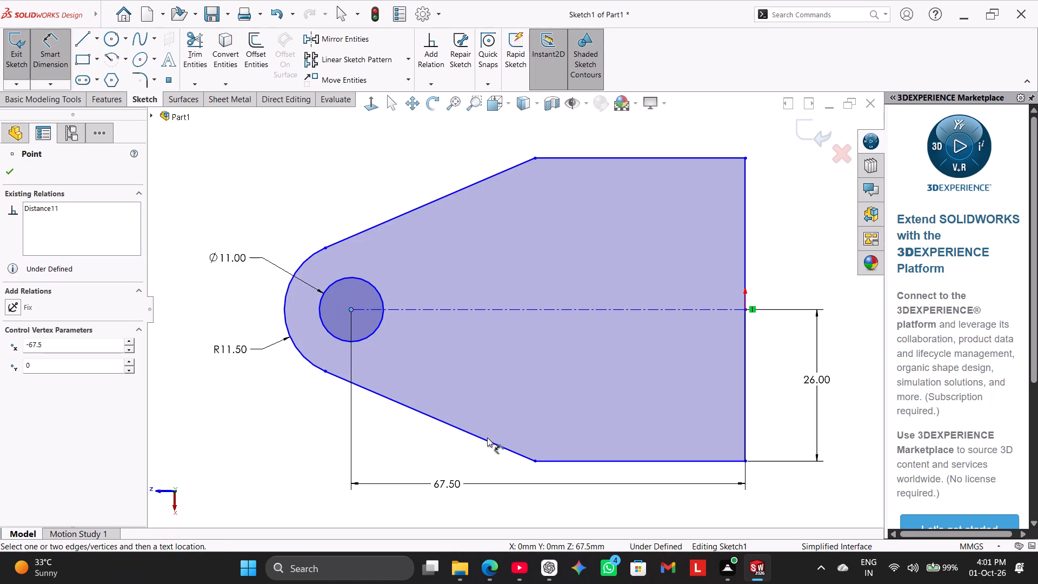
left_click(537, 461)
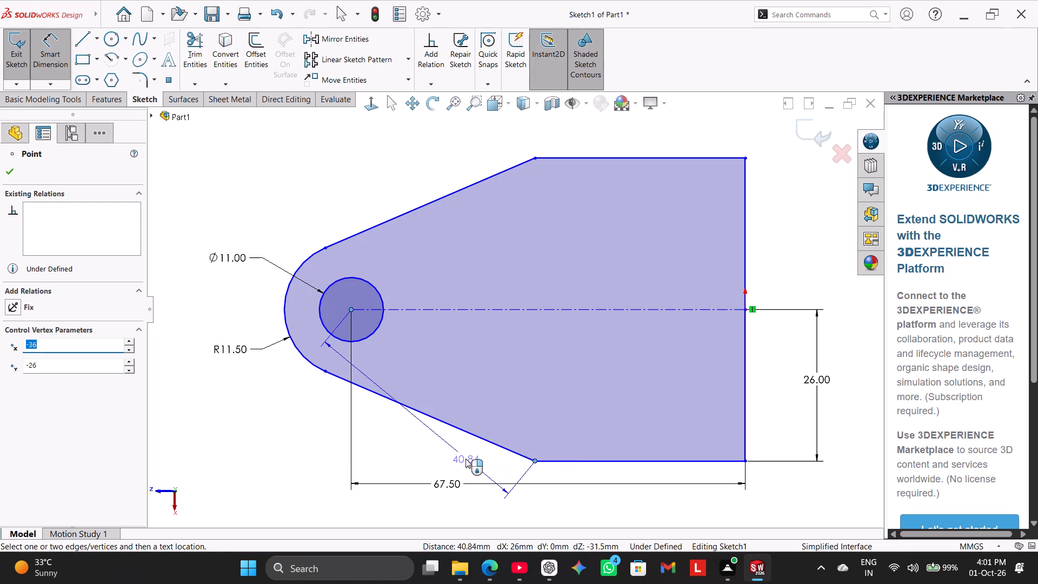
left_click_drag(434, 485, 416, 500)
left_click(461, 417)
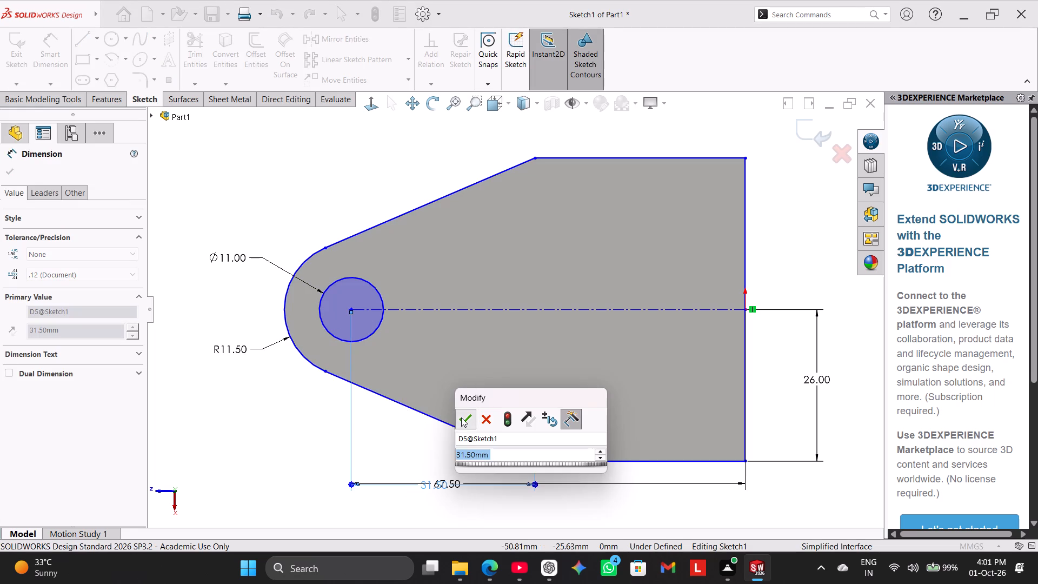
scroll(514, 489, "up", 2)
scroll(536, 458, "down", 2)
left_click(536, 458)
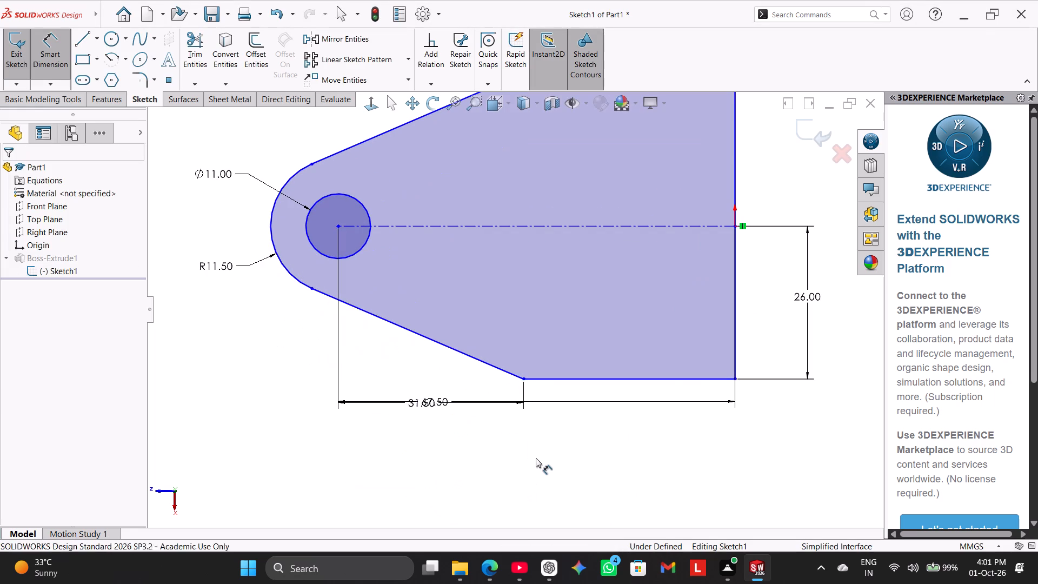
Reposition the dimension from the hole centre to the taper corner below the 67.50 dimension so they no longer overlap.
left_click_drag(516, 401, 516, 406)
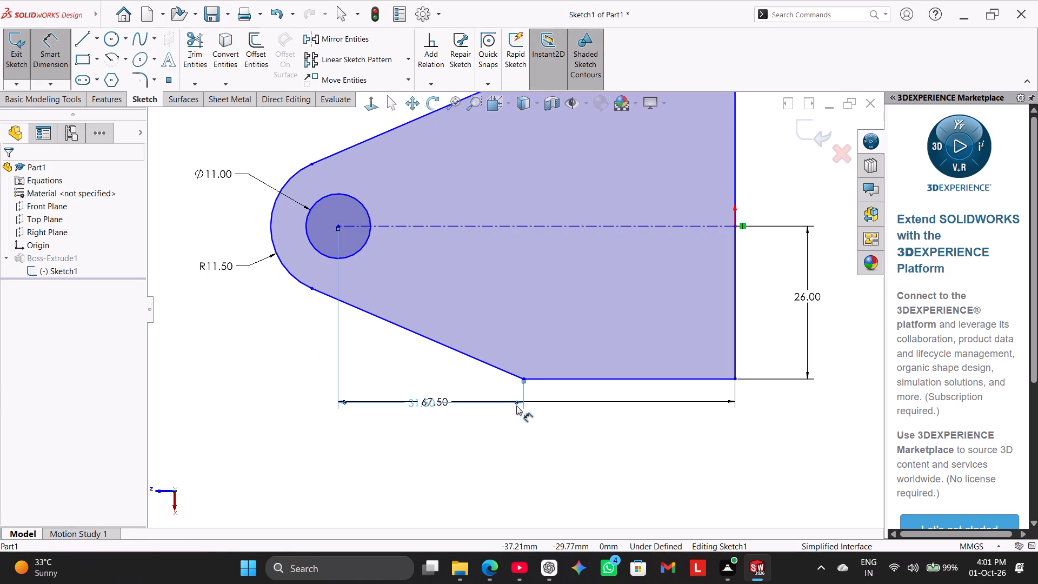
left_click_drag(516, 406, 512, 435)
left_click(580, 440)
scroll(611, 432, "up", 2)
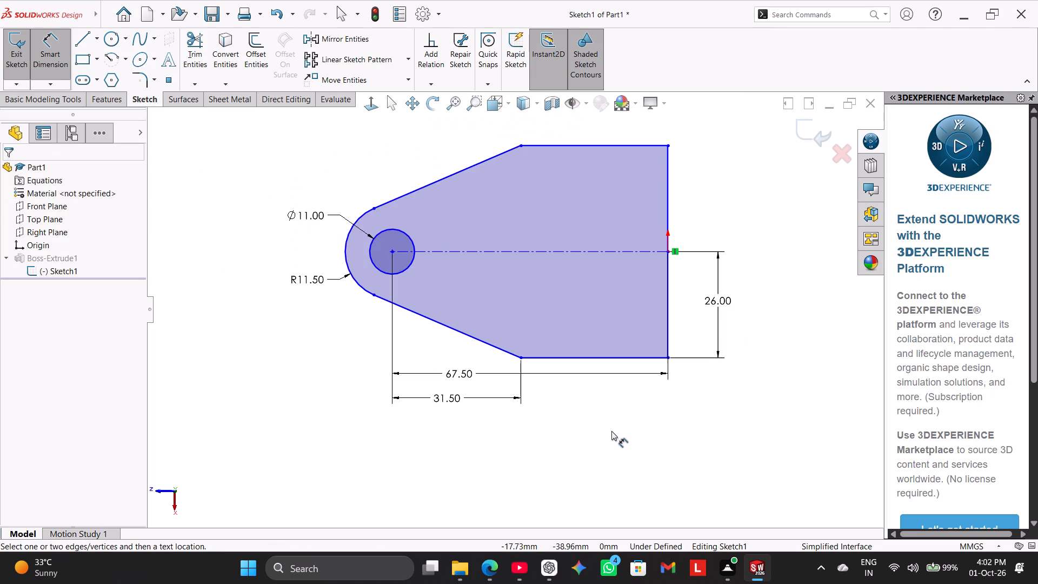
right_click(746, 215)
left_click(782, 247)
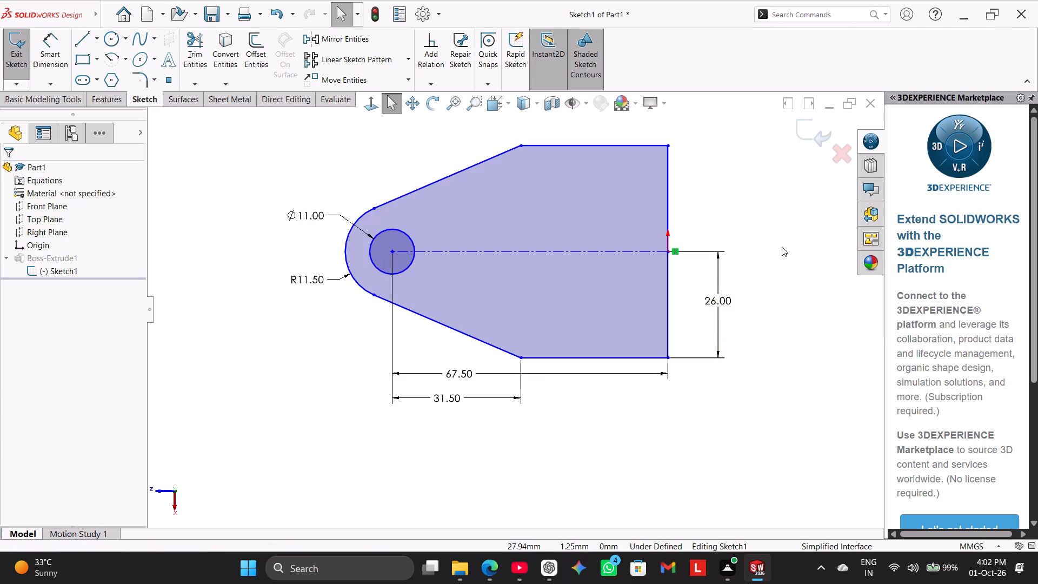
Add a coincident relation between the straight end edge and the centreline's end point at the origin.
scroll(689, 238, "down", 4)
scroll(658, 251, "up", 3)
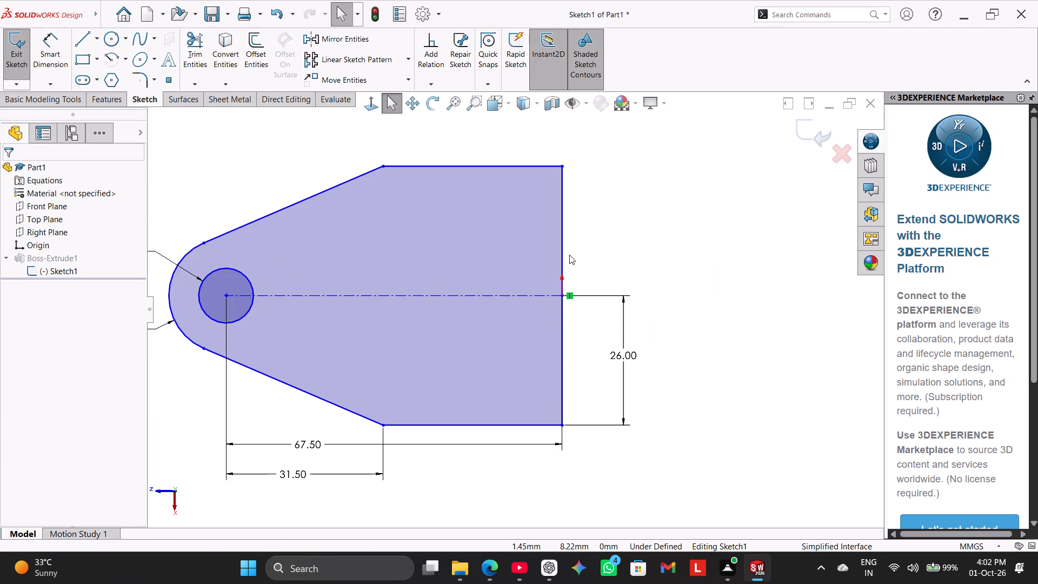
right_click(560, 245)
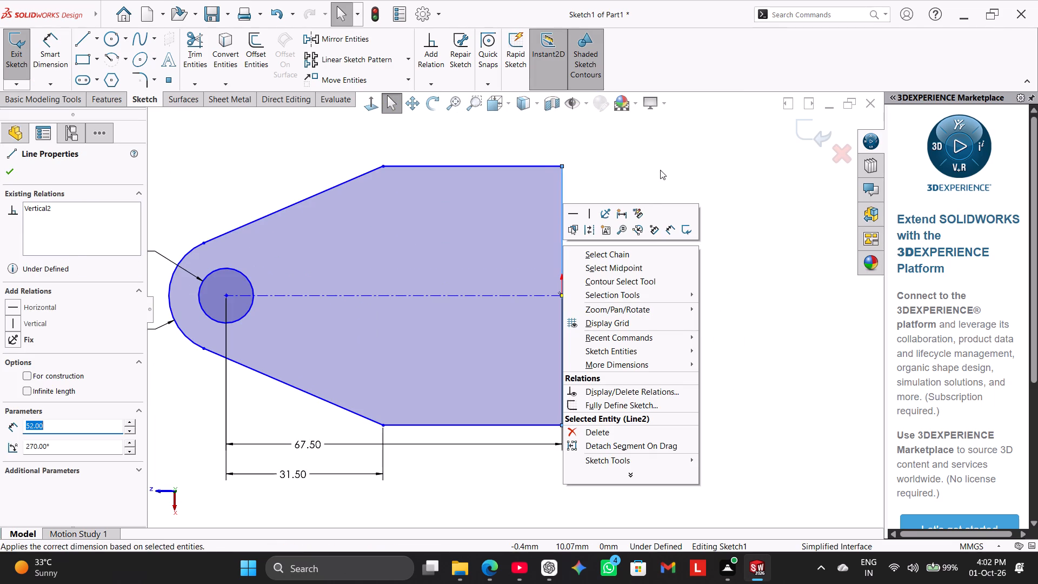
left_click(660, 170)
left_click(565, 311, "shift")
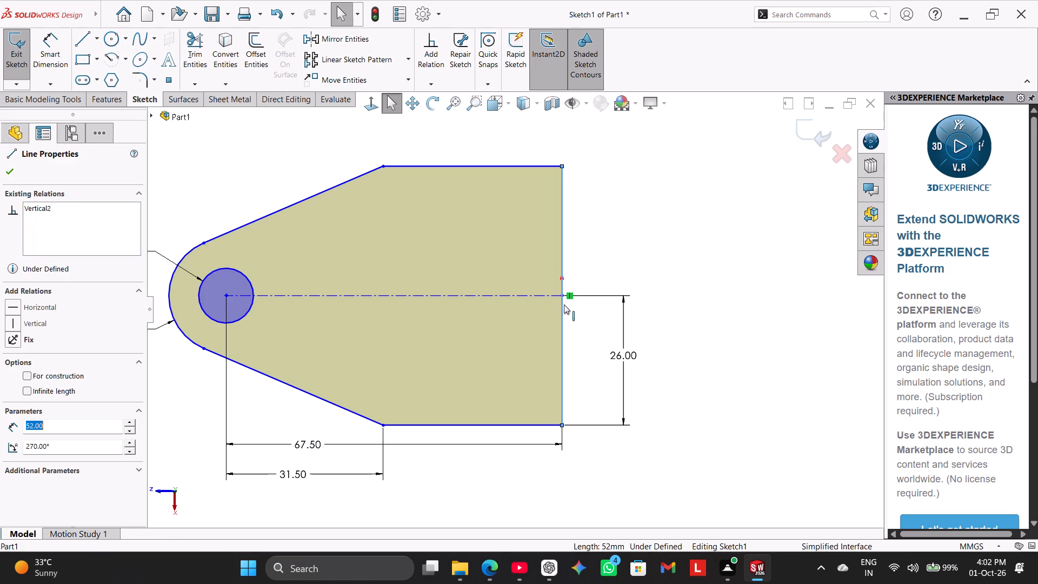
left_click(562, 295, "shift")
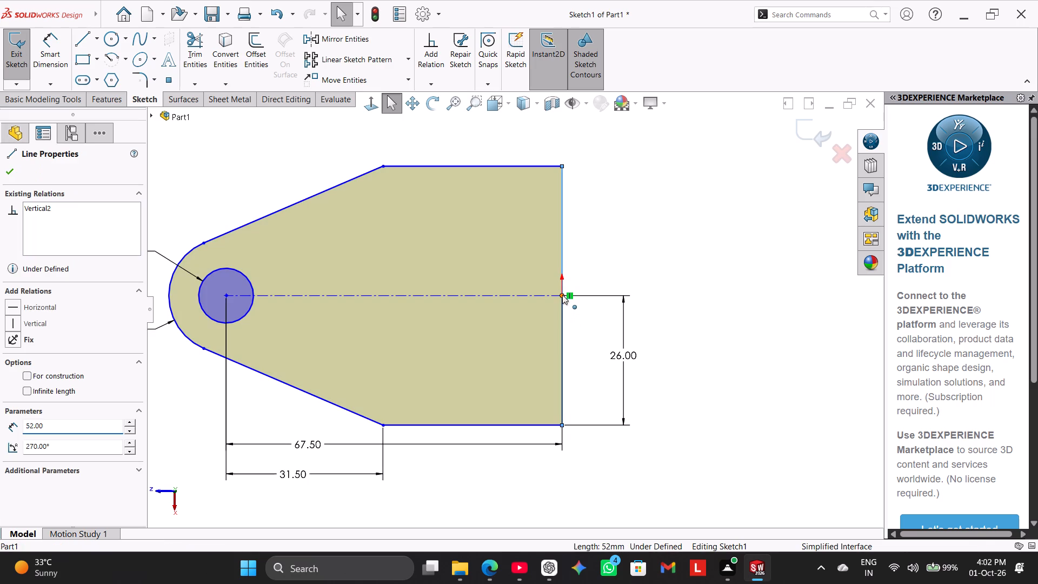
left_click(616, 242)
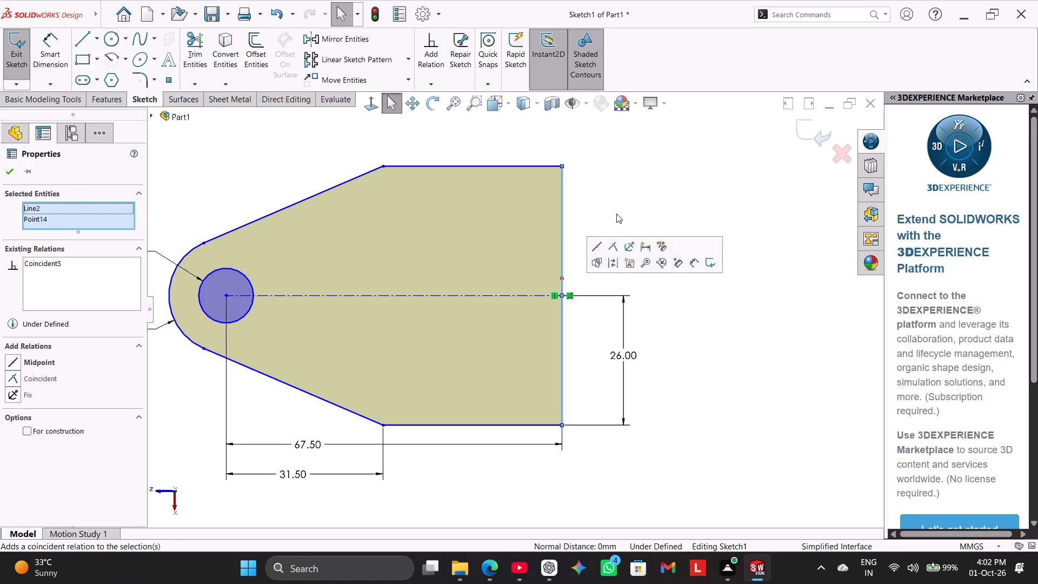
left_click(616, 206)
scroll(616, 206, "up", 1)
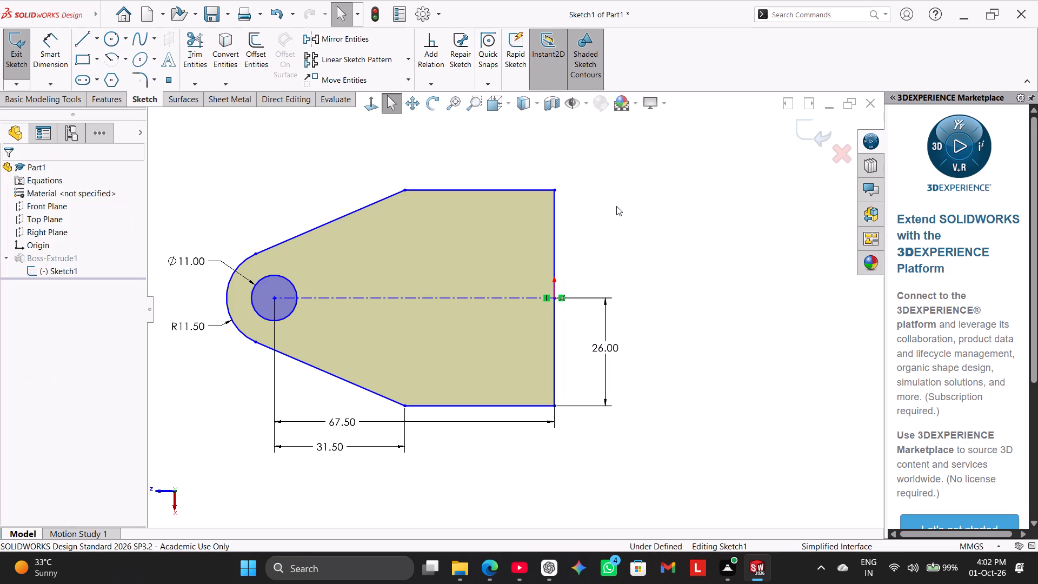
Fully define the sketch by calculating relations and dimensions for all its entities, and exit the sketch to an isometric view.
scroll(616, 206, "up", 1)
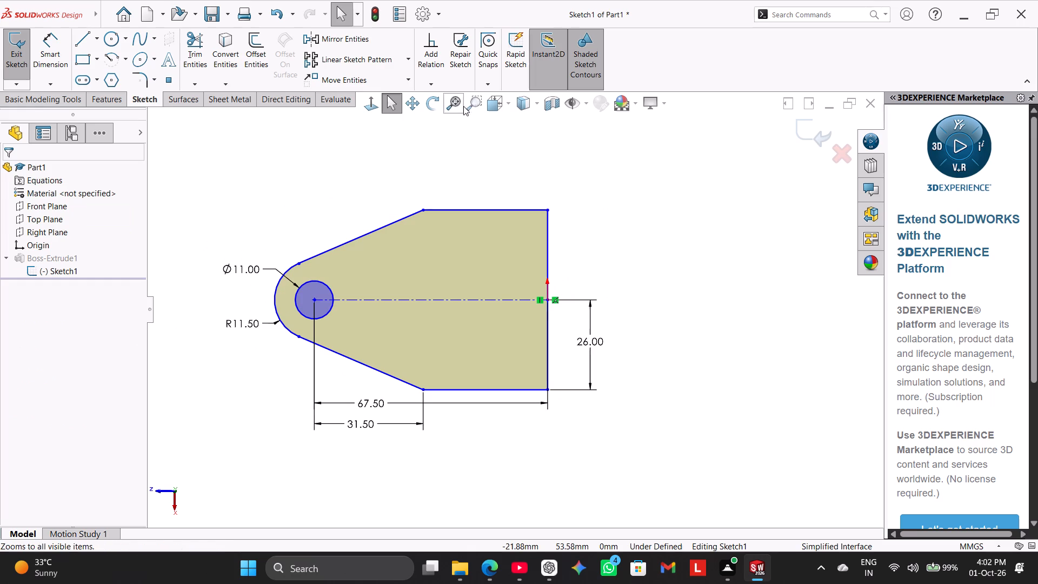
left_click(445, 88)
left_click(465, 120)
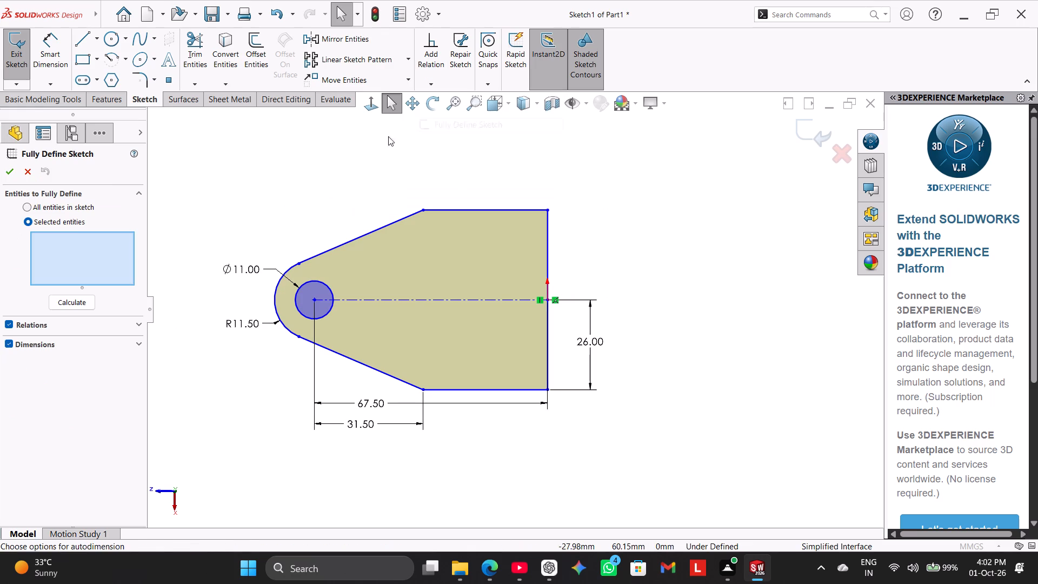
left_click(41, 206)
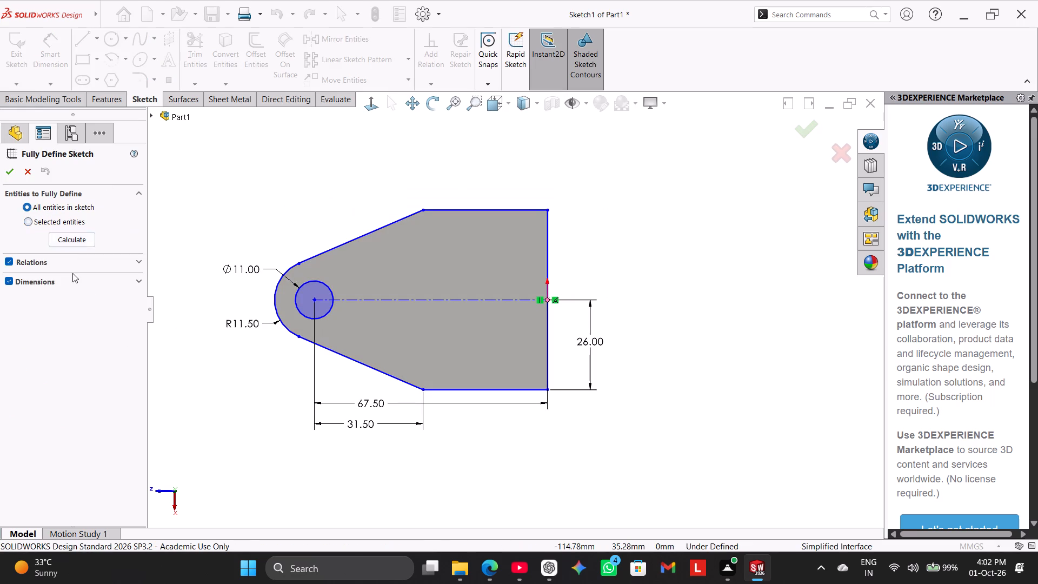
left_click(71, 242)
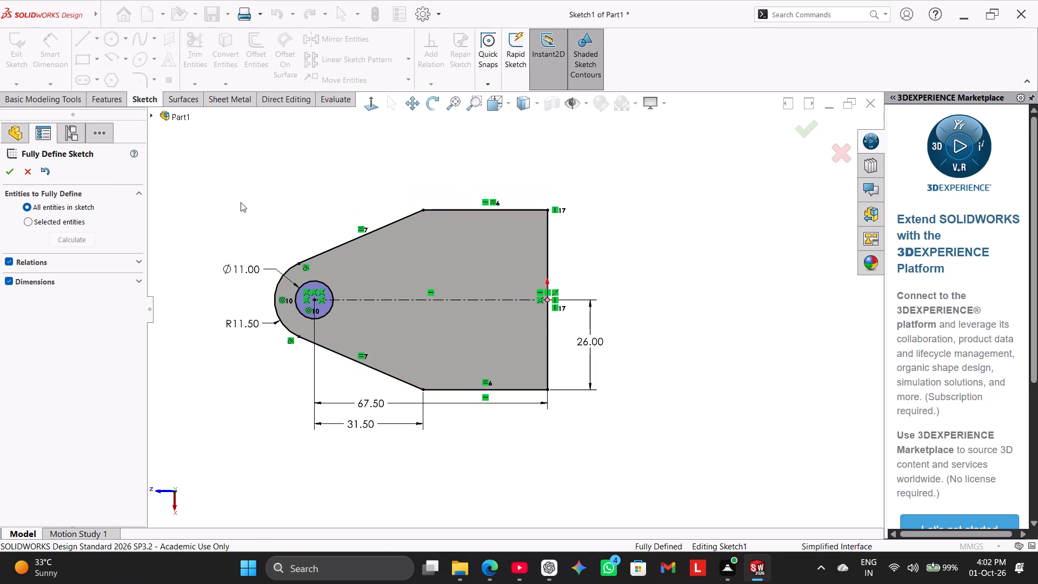
left_click(241, 202)
left_click(14, 172)
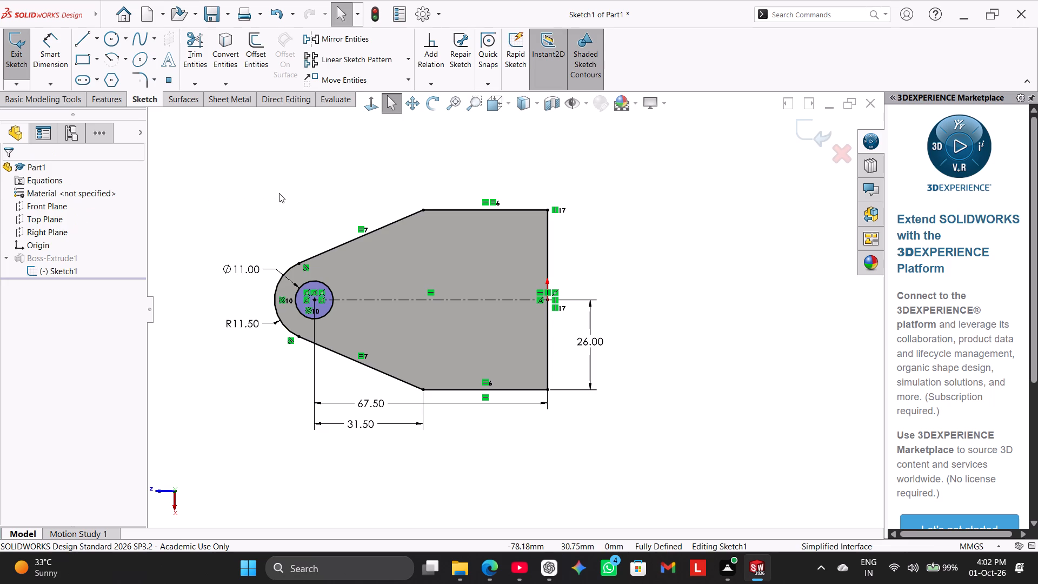
left_click(279, 193)
left_click(11, 61)
right_click_drag(271, 237, 443, 181)
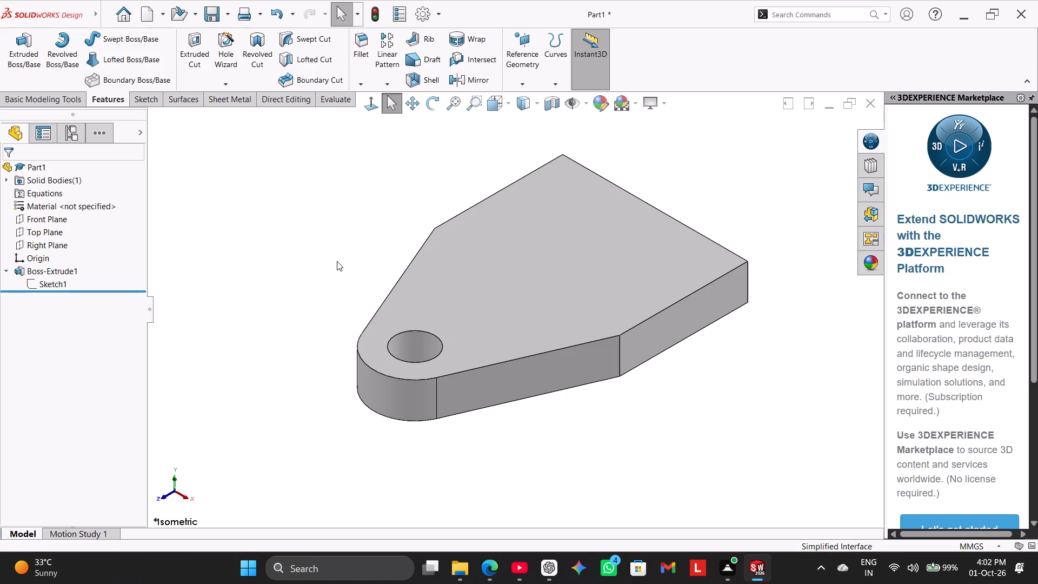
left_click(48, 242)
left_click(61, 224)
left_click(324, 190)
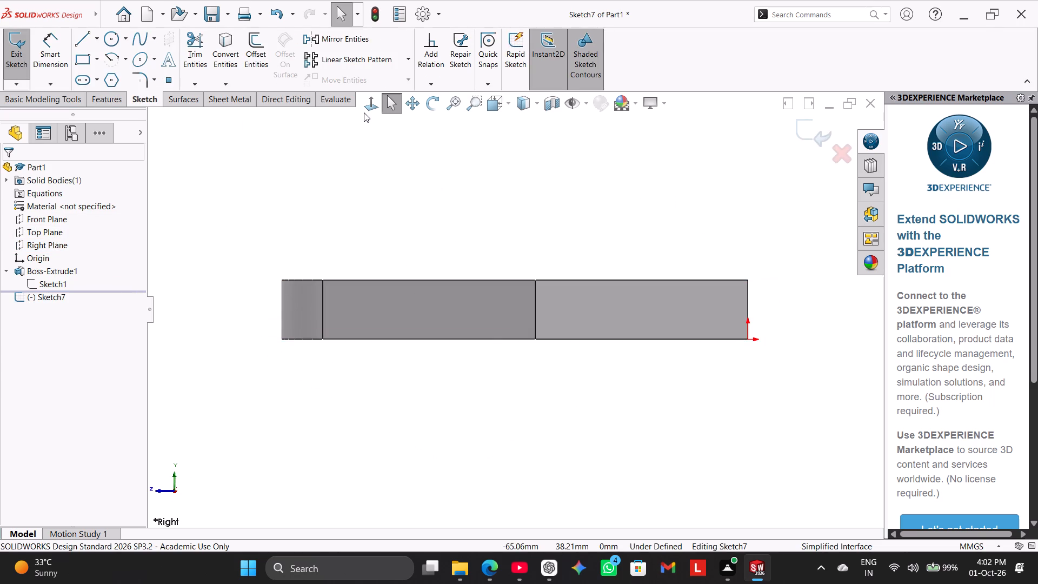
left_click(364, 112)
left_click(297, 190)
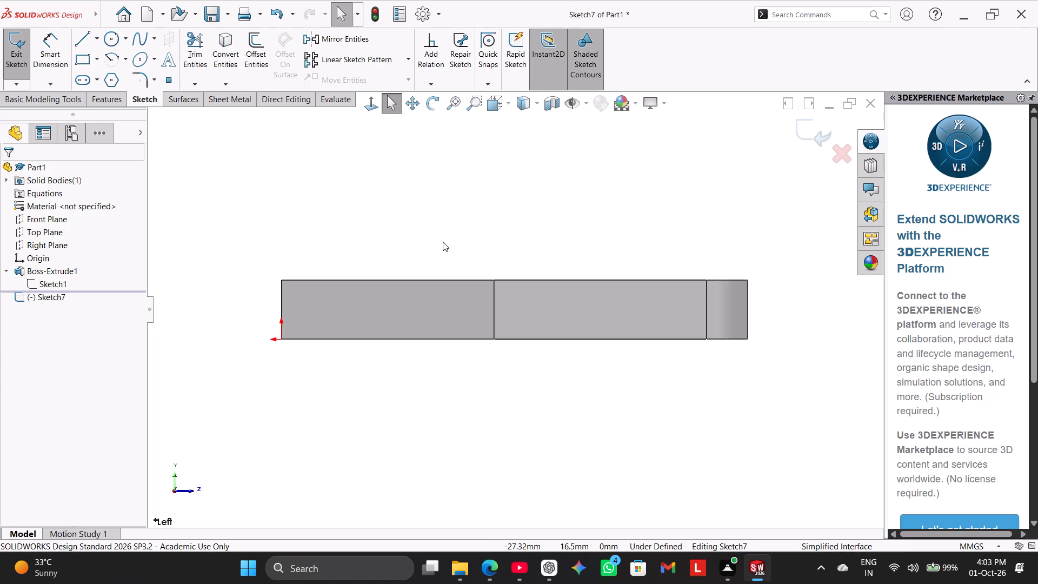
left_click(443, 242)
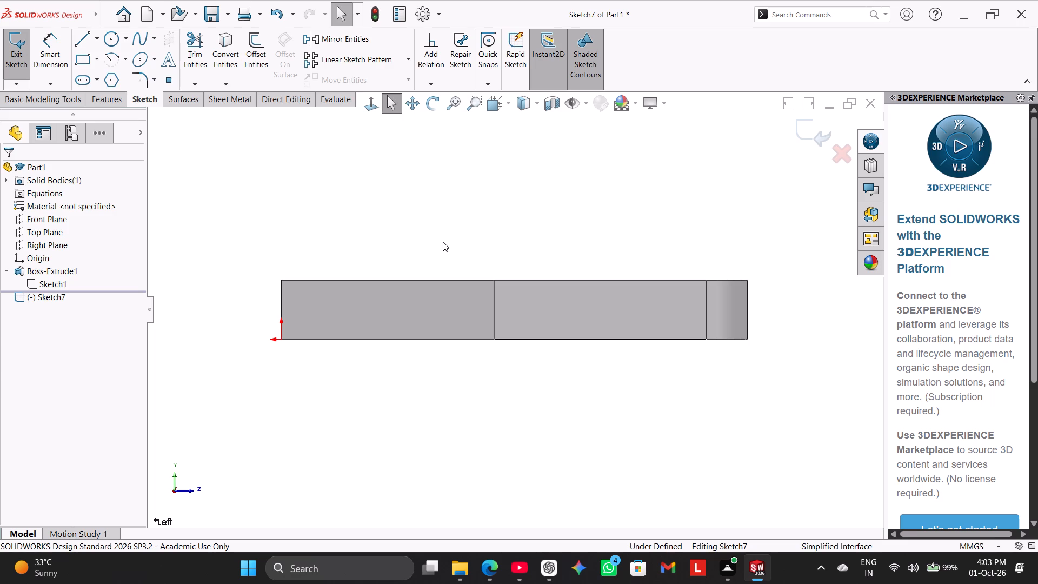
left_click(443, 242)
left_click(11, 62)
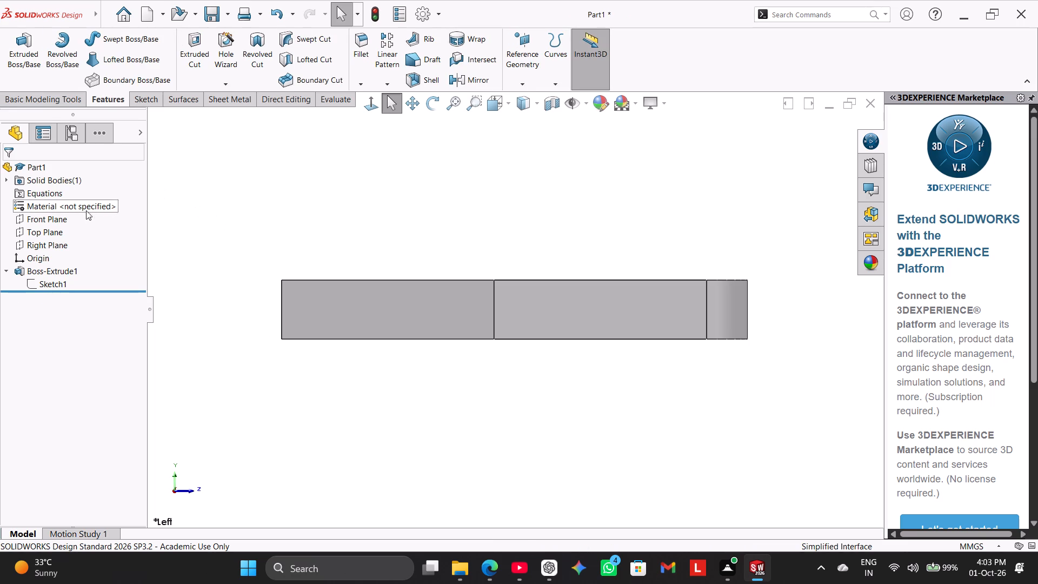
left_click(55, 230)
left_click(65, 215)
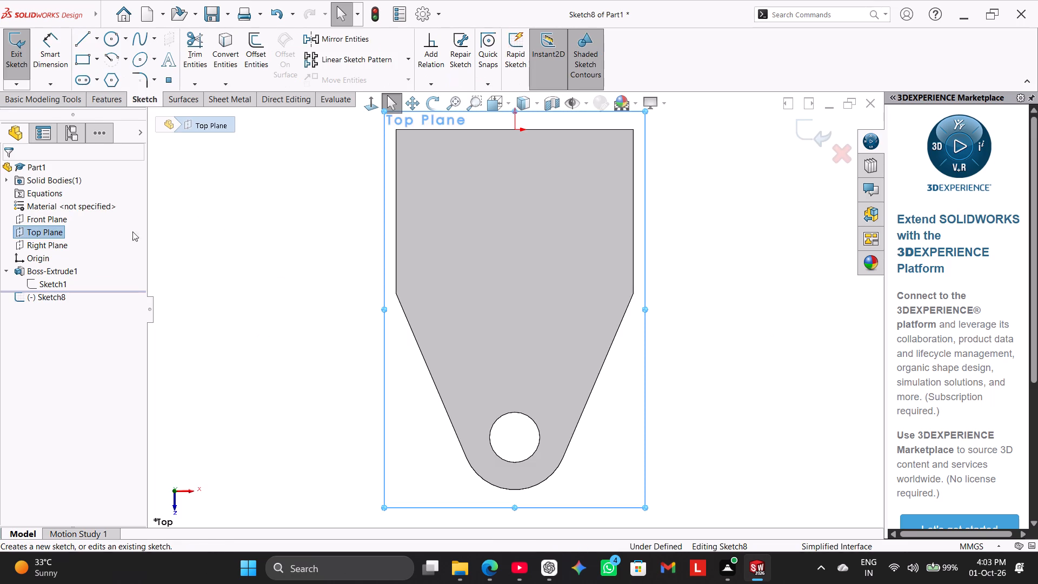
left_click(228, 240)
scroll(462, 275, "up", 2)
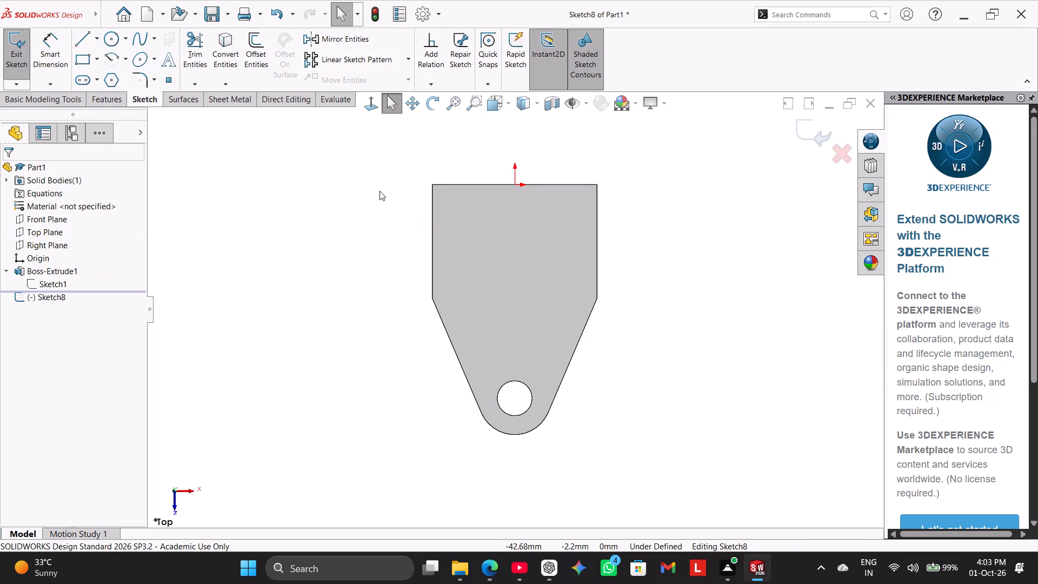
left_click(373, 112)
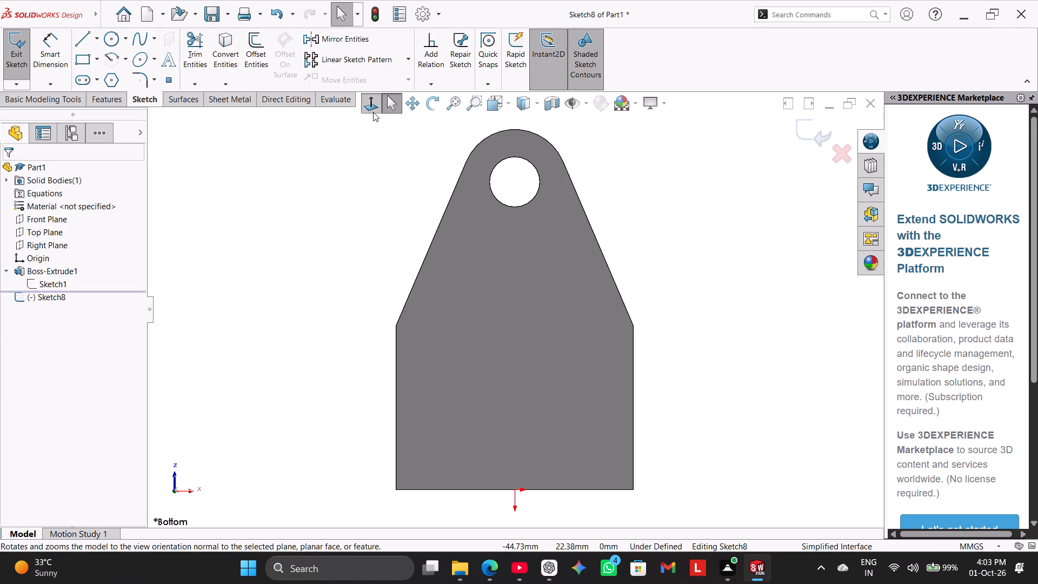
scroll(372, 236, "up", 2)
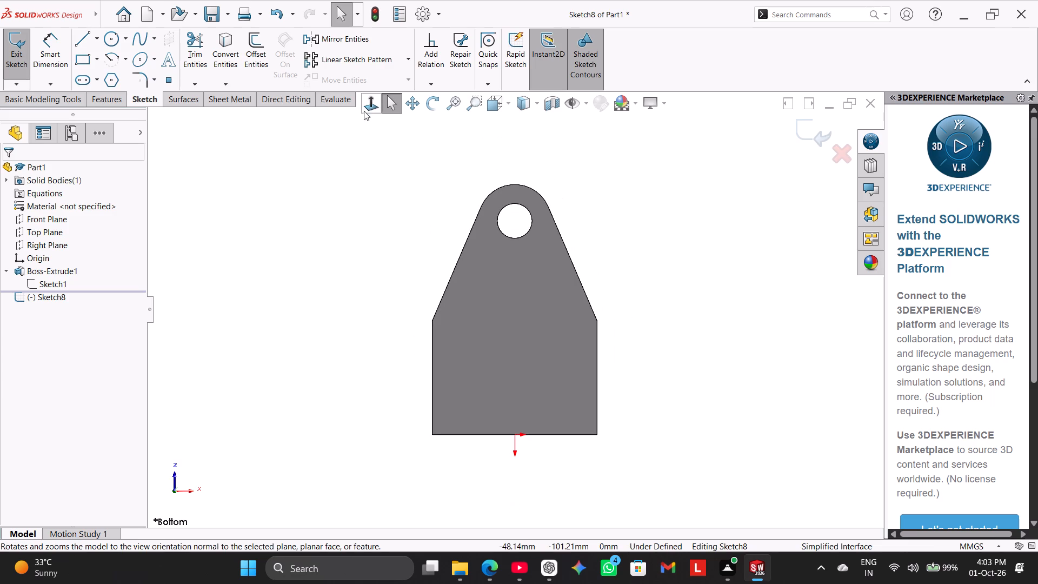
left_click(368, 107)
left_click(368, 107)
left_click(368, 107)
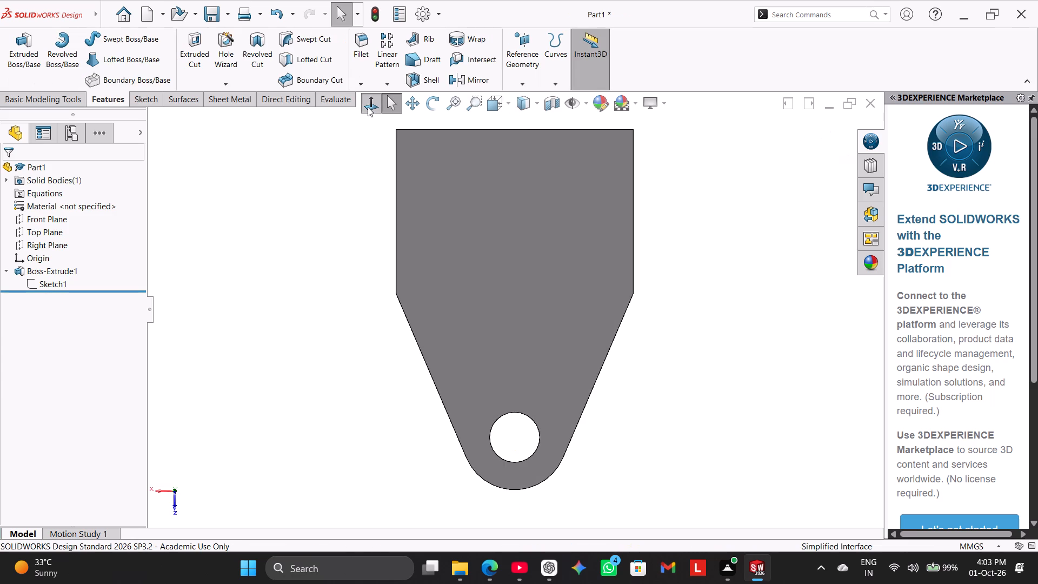
Examine the plate from its underside, from the top and at an oblique angle.
left_click(334, 196)
scroll(351, 226, "up", 3)
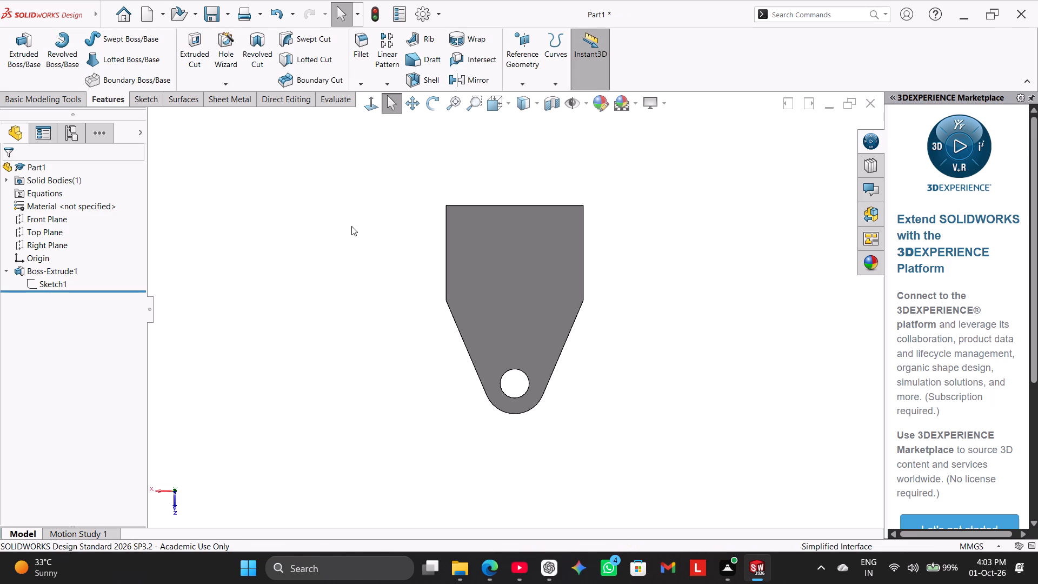
left_click(351, 226)
scroll(472, 215, "down", 2)
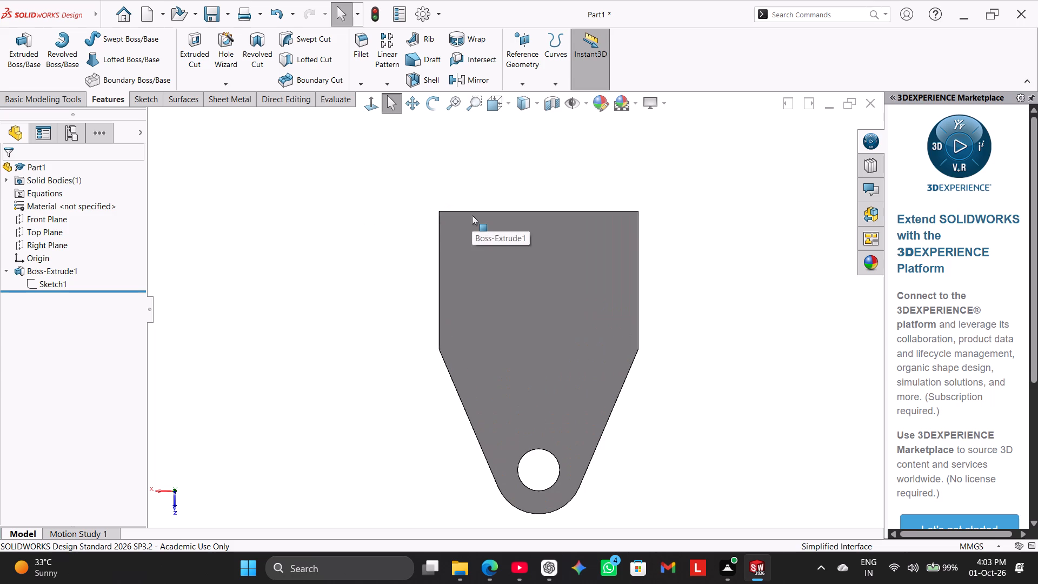
left_click(351, 249)
left_click(375, 98)
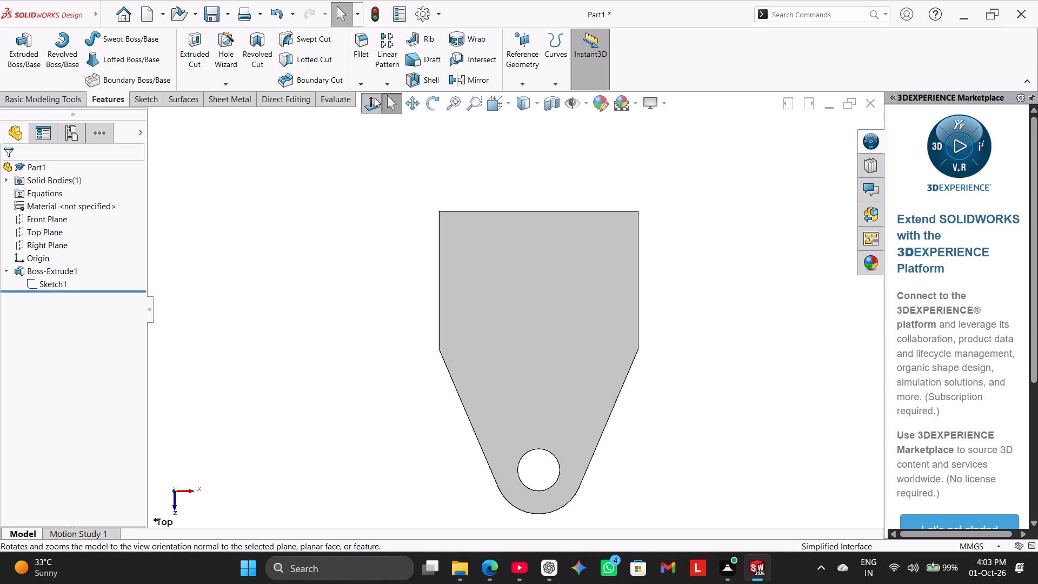
left_click(356, 242)
scroll(521, 314, "down", 1)
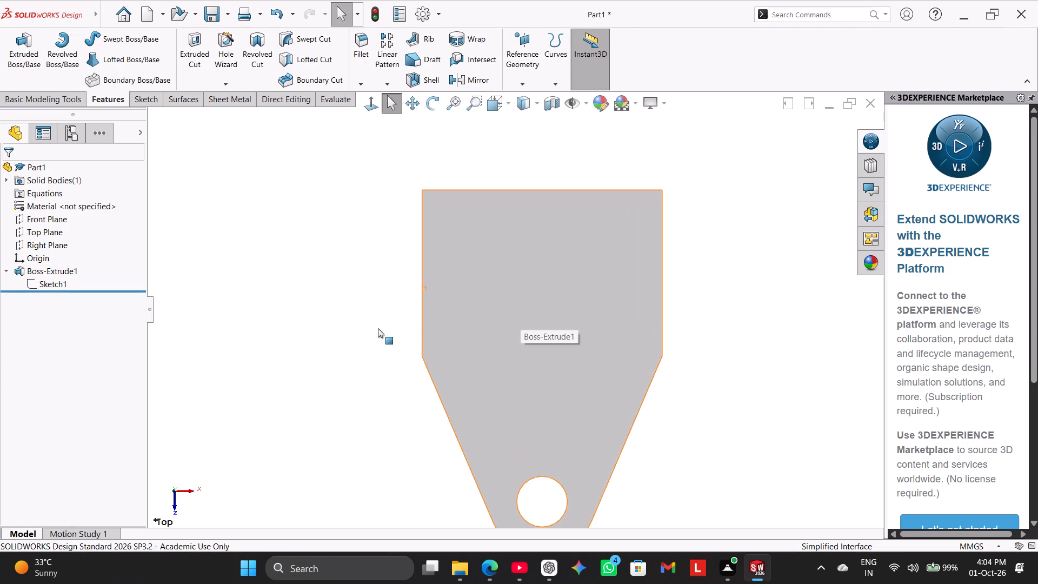
middle_click_drag(383, 328, 365, 364)
left_click(352, 366)
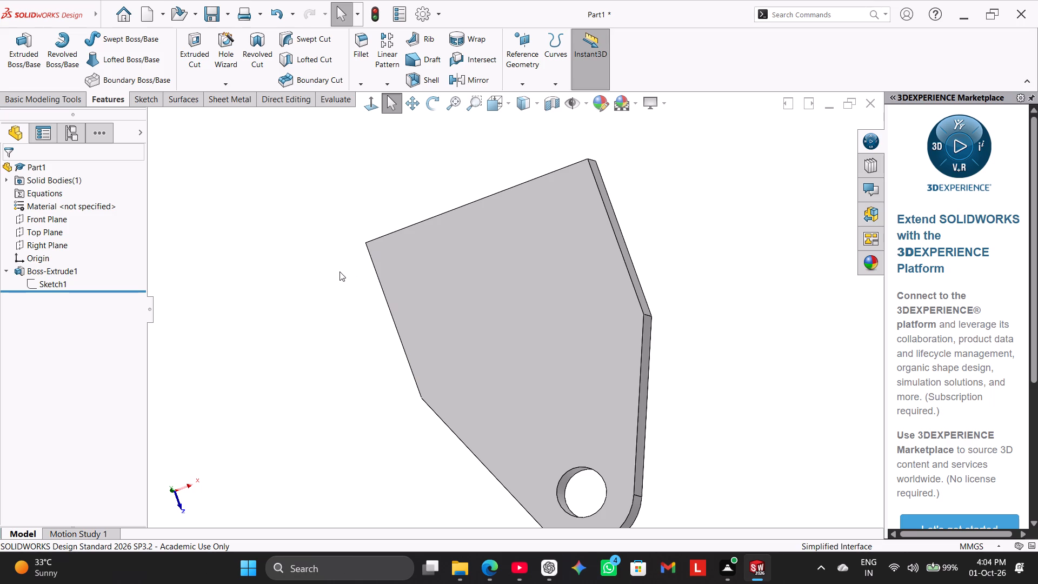
Reopen the plate's base sketch and draw a circle of about 6.9 mm radius on the centreline, about 13.5 mm from the straight end edge.
left_click(60, 286)
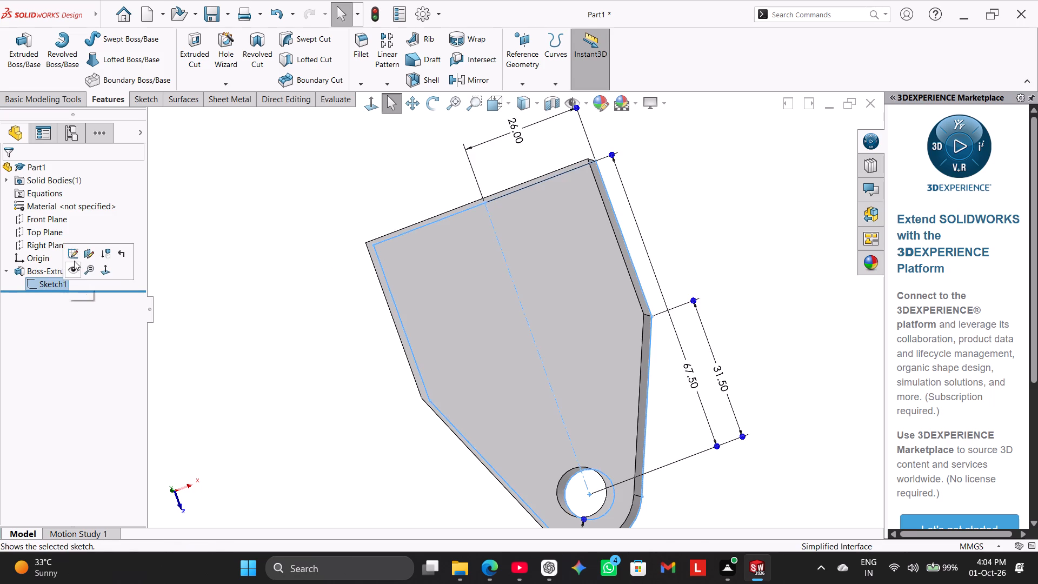
left_click(73, 255)
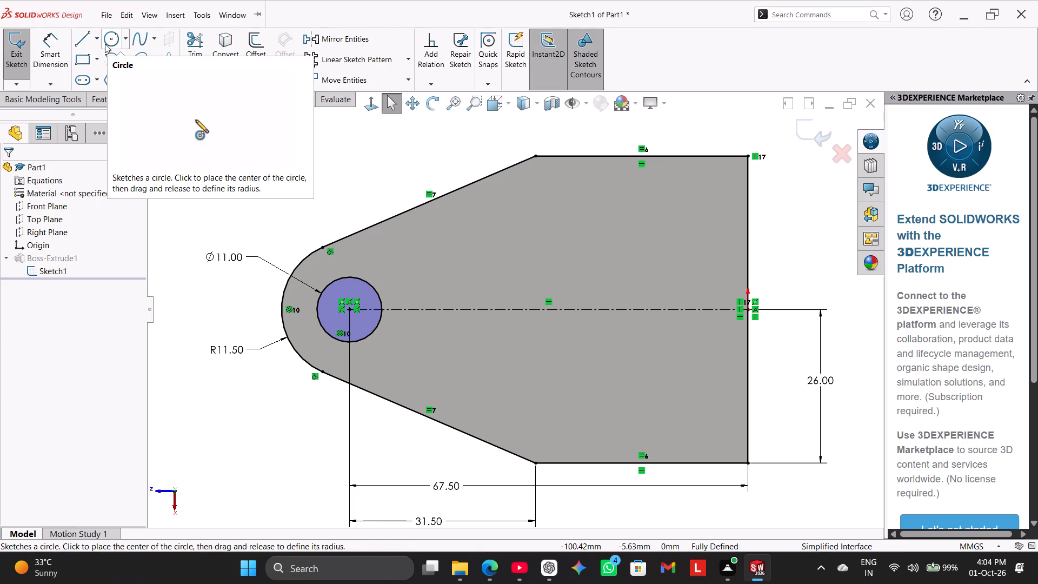
left_click(109, 43)
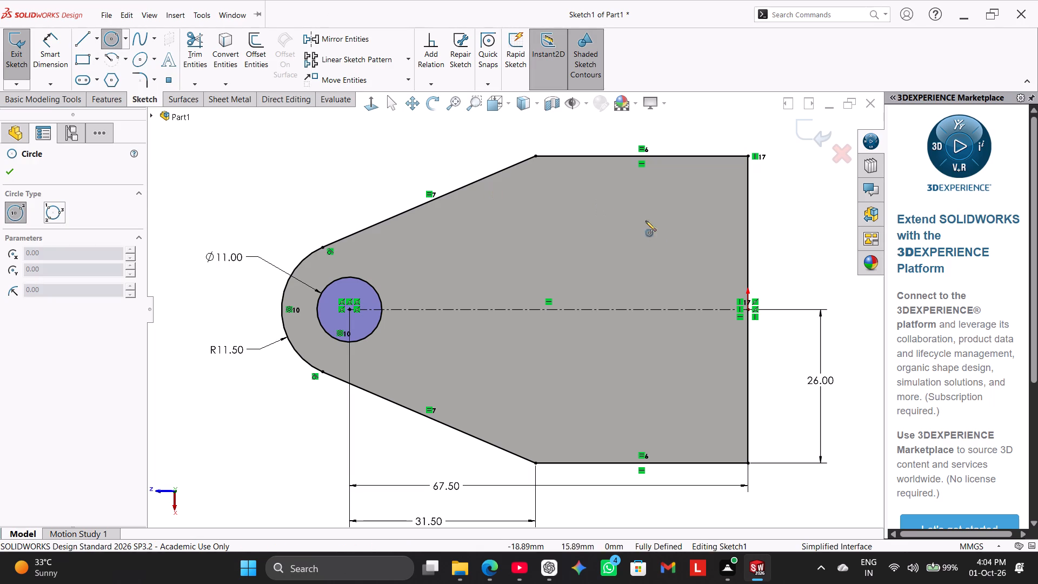
left_click(668, 311)
left_click(682, 348)
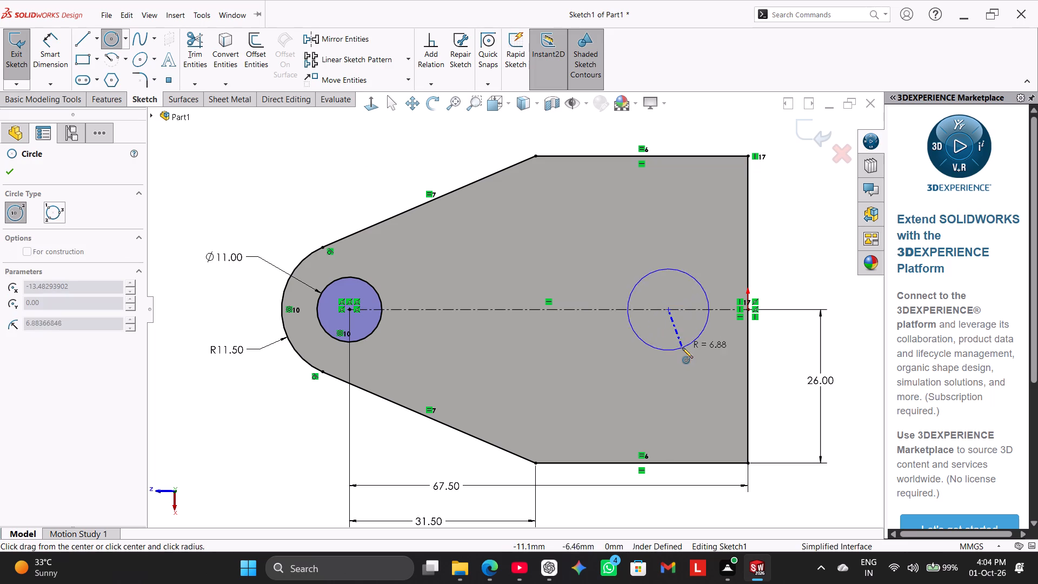
Dimension the horizontal distance between the 11 mm circle's centre and the new circle's centre as 52.5 mm.
right_click(809, 214)
left_click(830, 223)
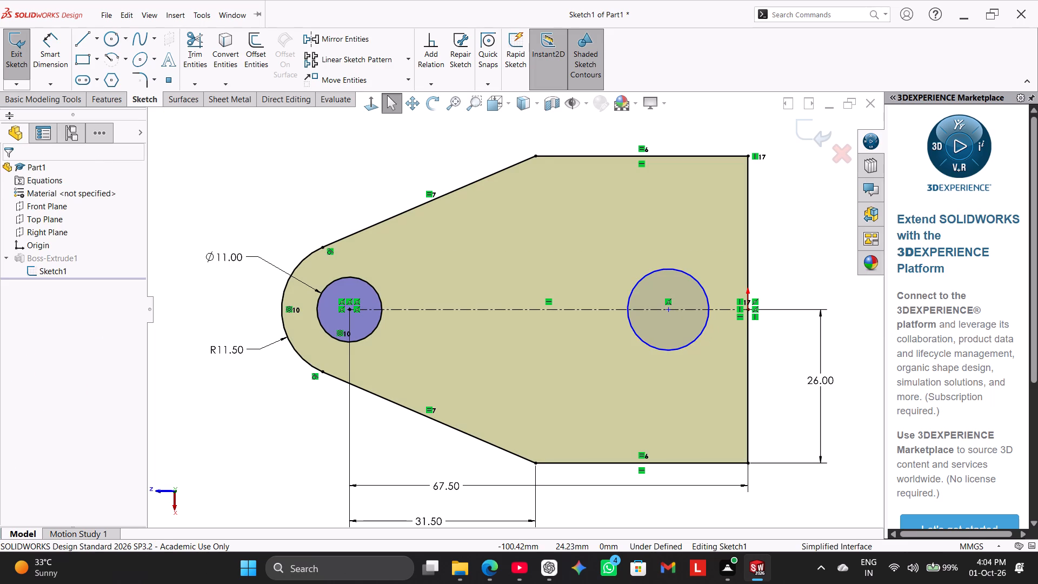
left_click_drag(44, 47, 48, 51)
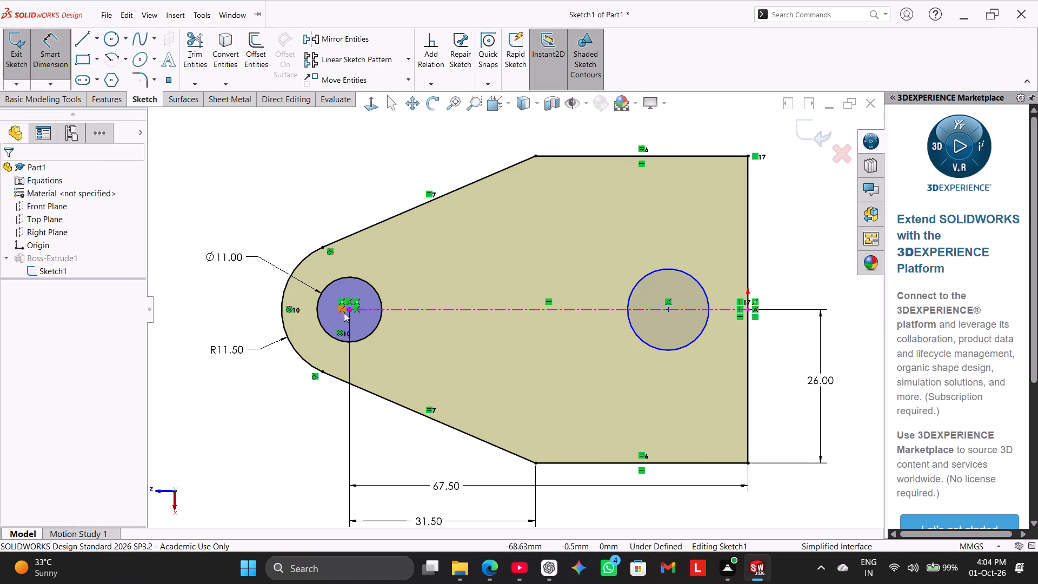
left_click(347, 311)
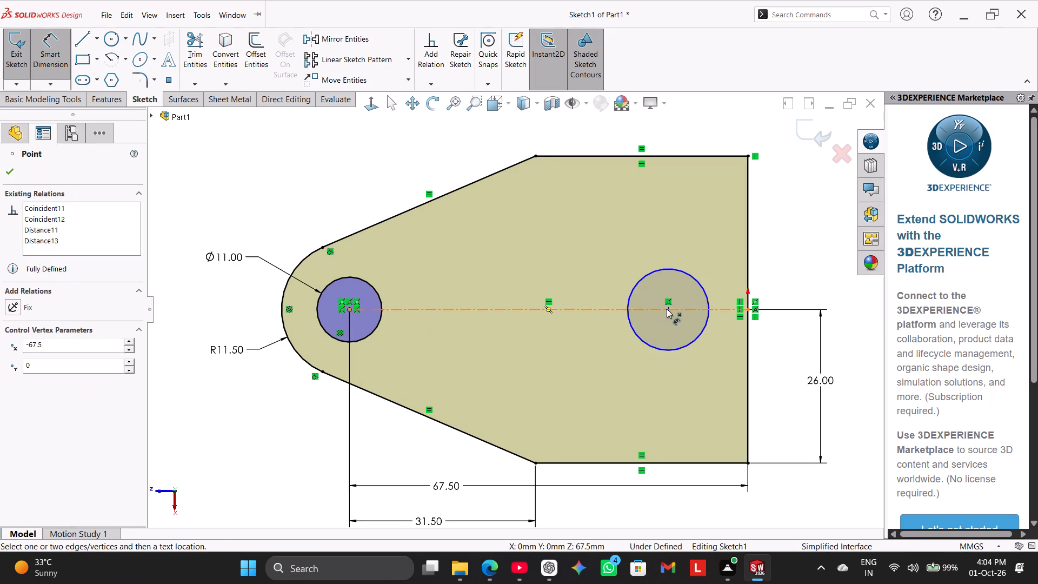
left_click(667, 309)
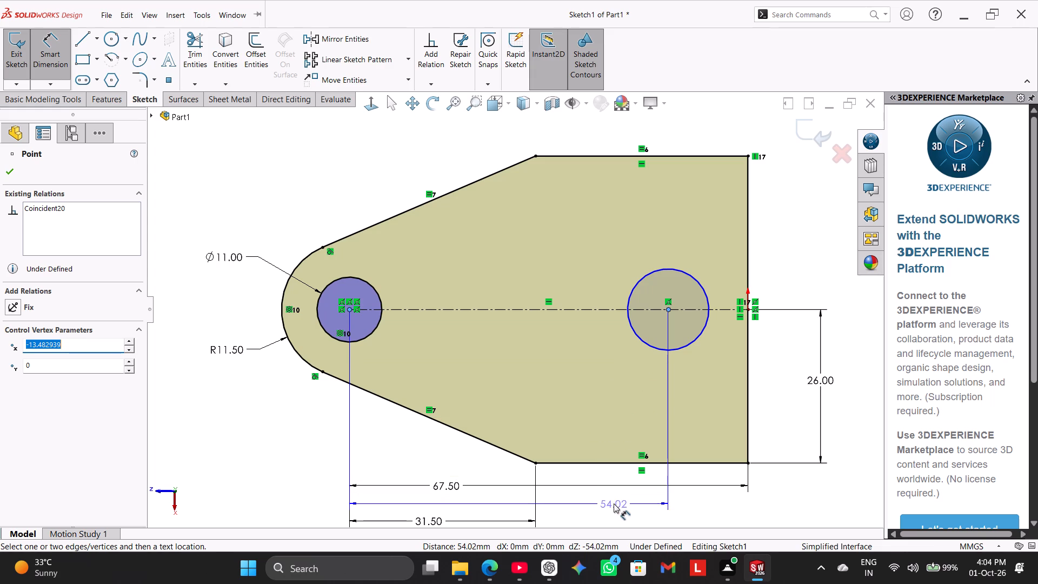
scroll(614, 503, "up", 1)
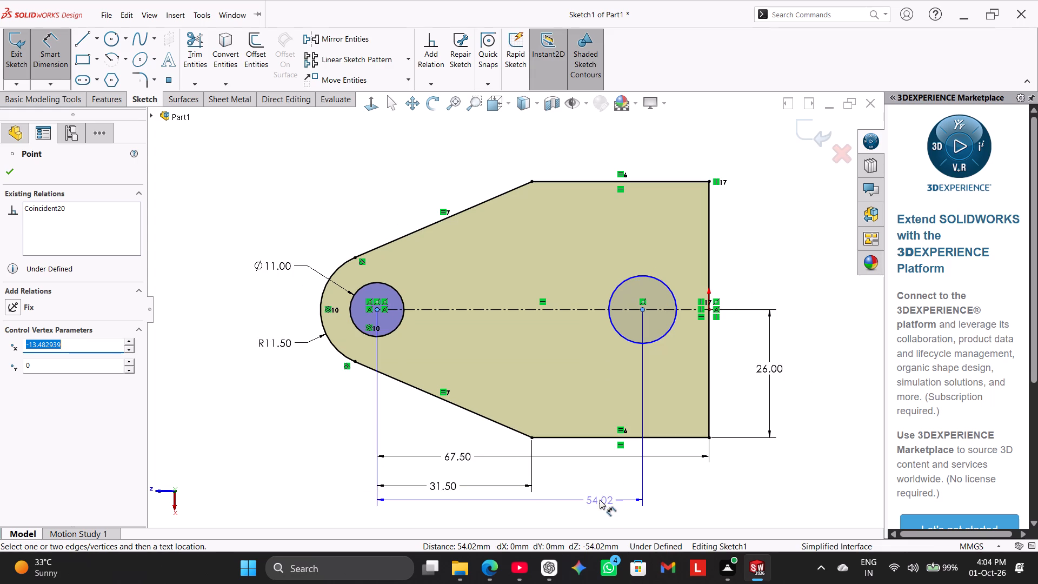
left_click(595, 505)
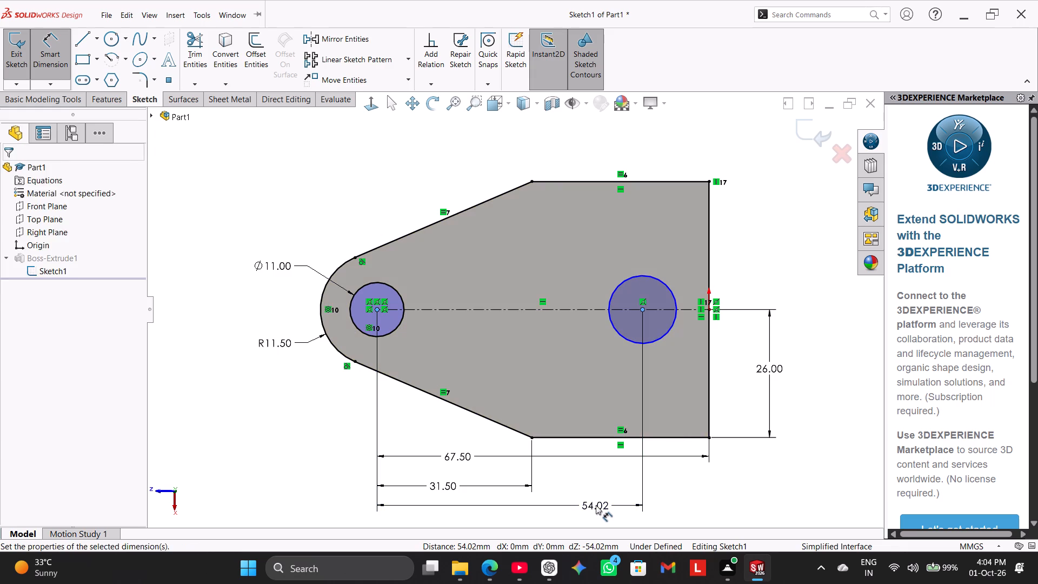
type("52.5")
key("Return")
scroll(576, 473, "up", 2)
scroll(571, 469, "down", 2)
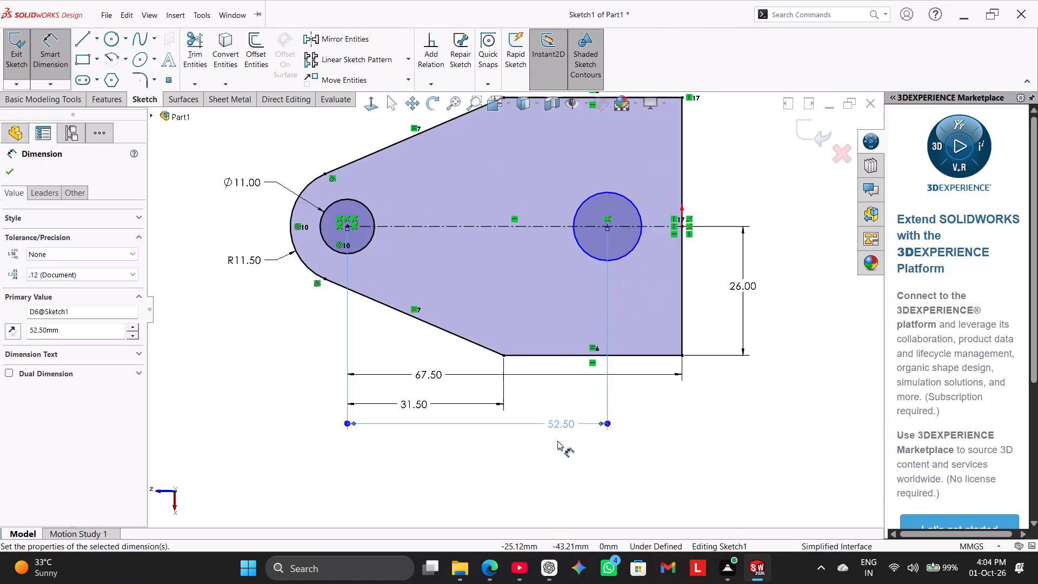
scroll(556, 435, "up", 1)
right_click(276, 356)
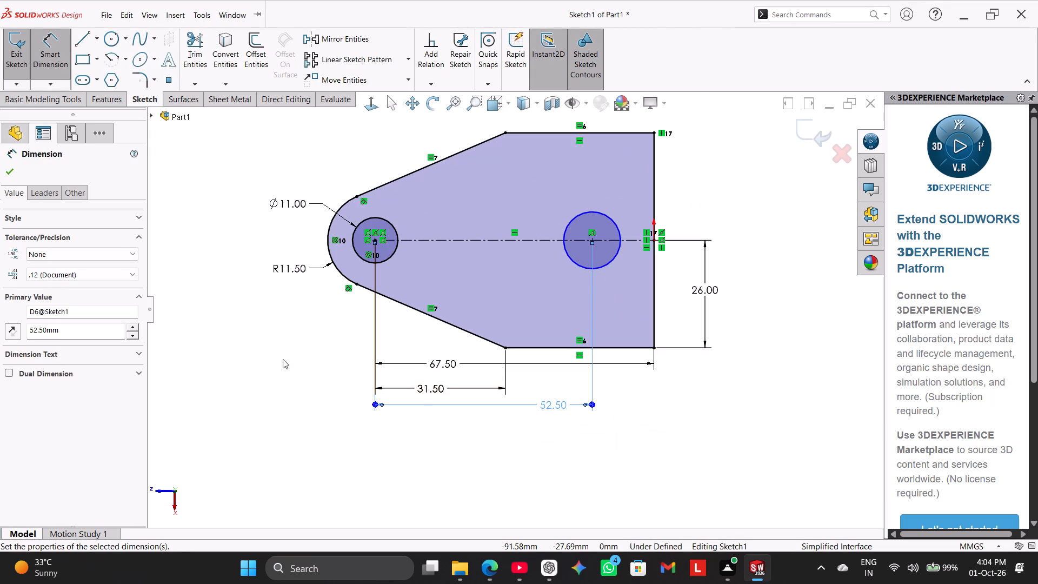
left_click(307, 386)
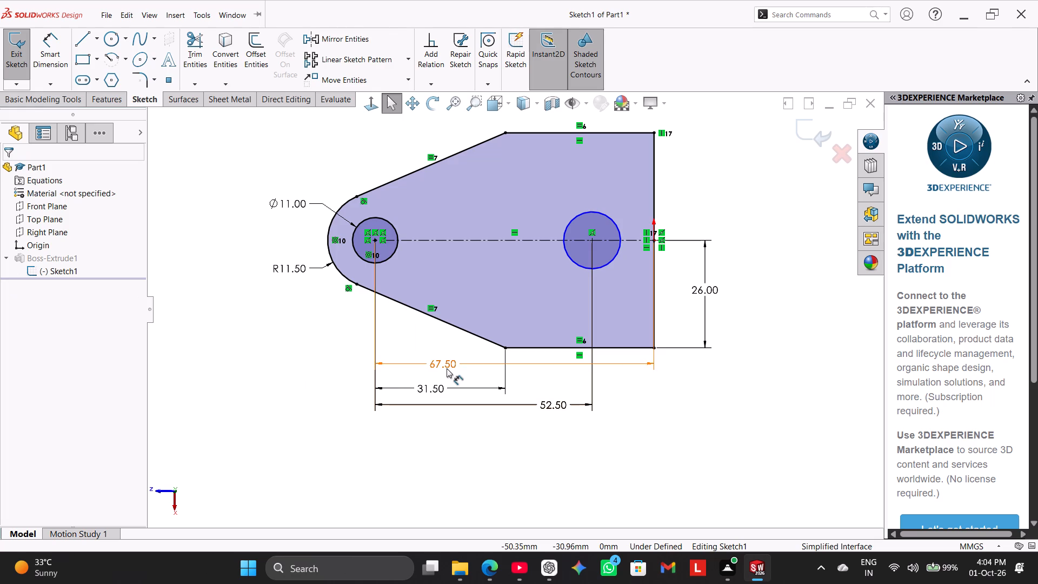
Move the 67.50 overall length dimension below the 31.50 and 52.50 dimensions.
left_click_drag(447, 365, 463, 436)
left_click(212, 353)
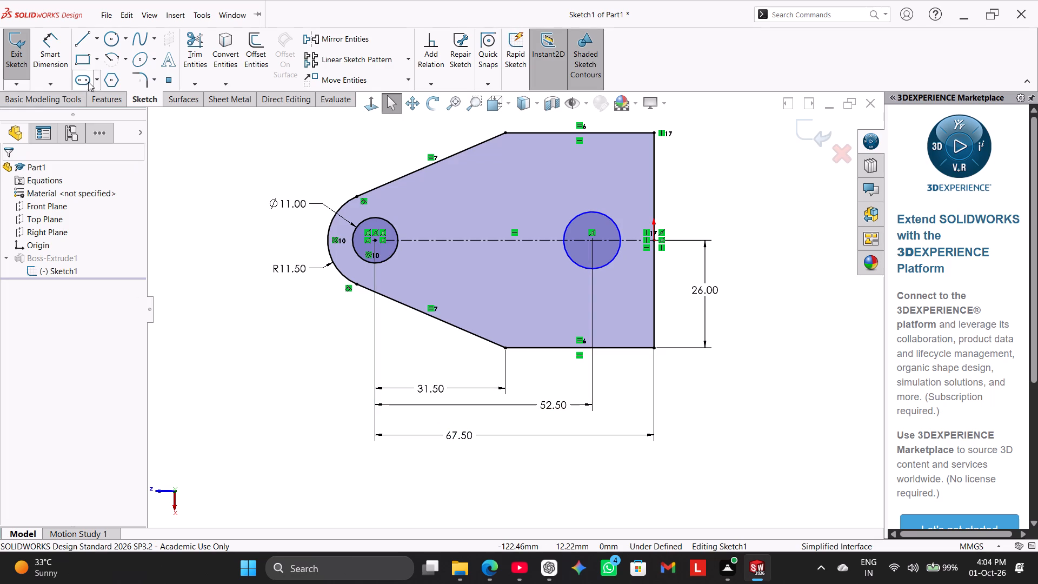
Dimension the diameter of the circle near the straight end as 28 mm.
left_click(38, 41)
left_click_drag(593, 210, 587, 208)
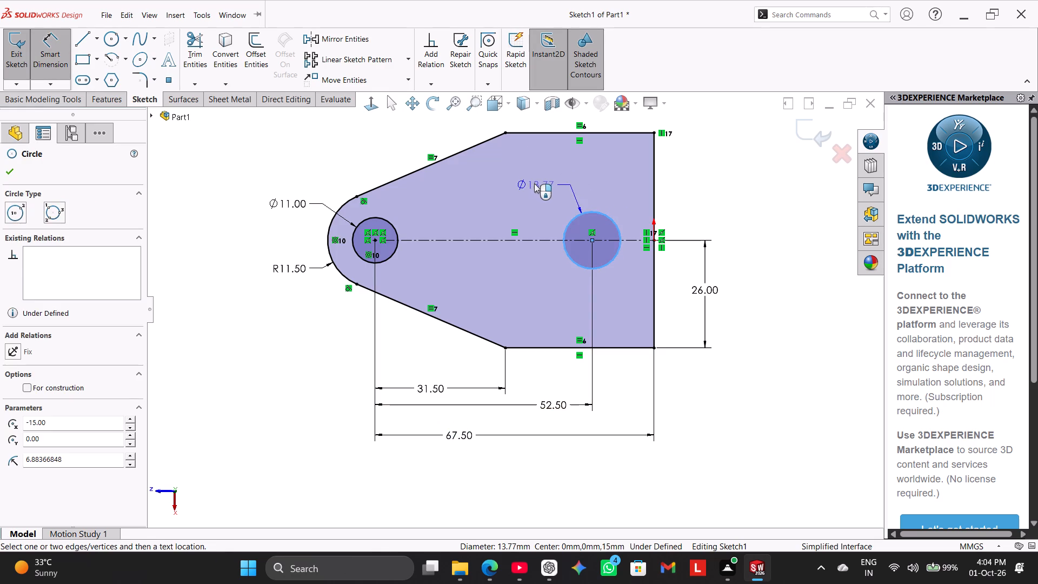
left_click(533, 183)
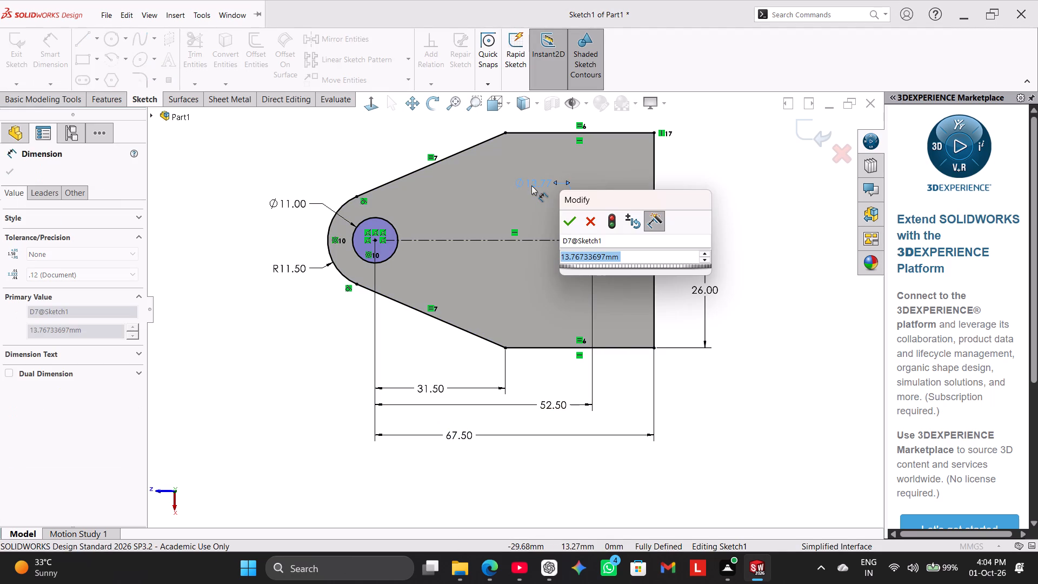
key("1")
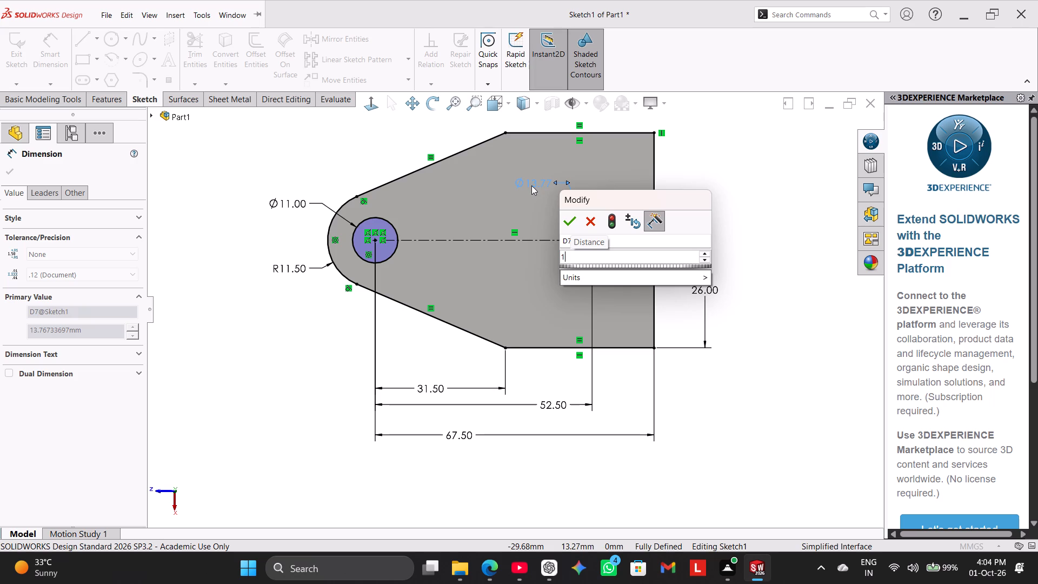
type("4*2")
key("Return")
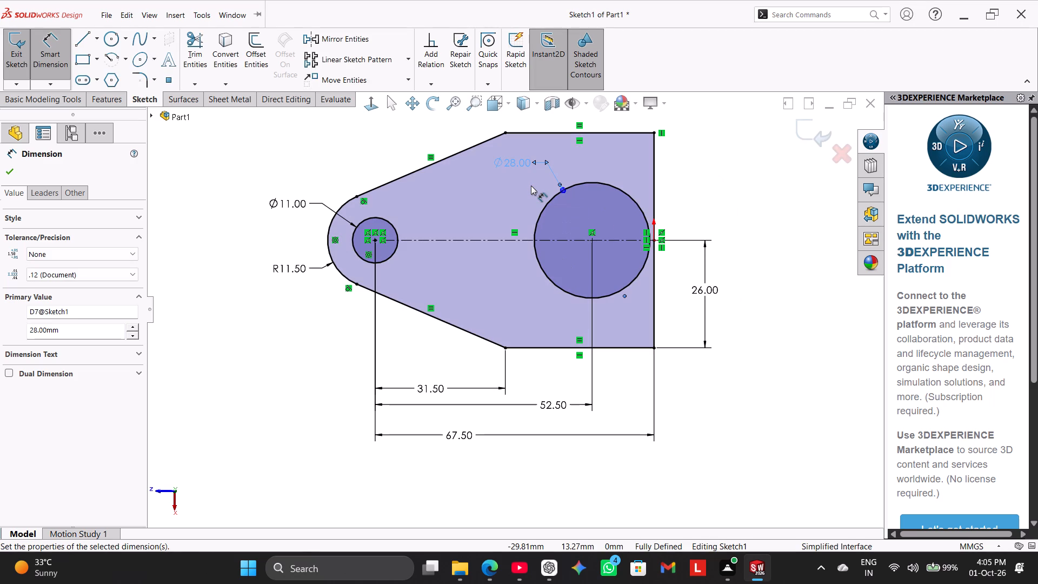
right_click(755, 176)
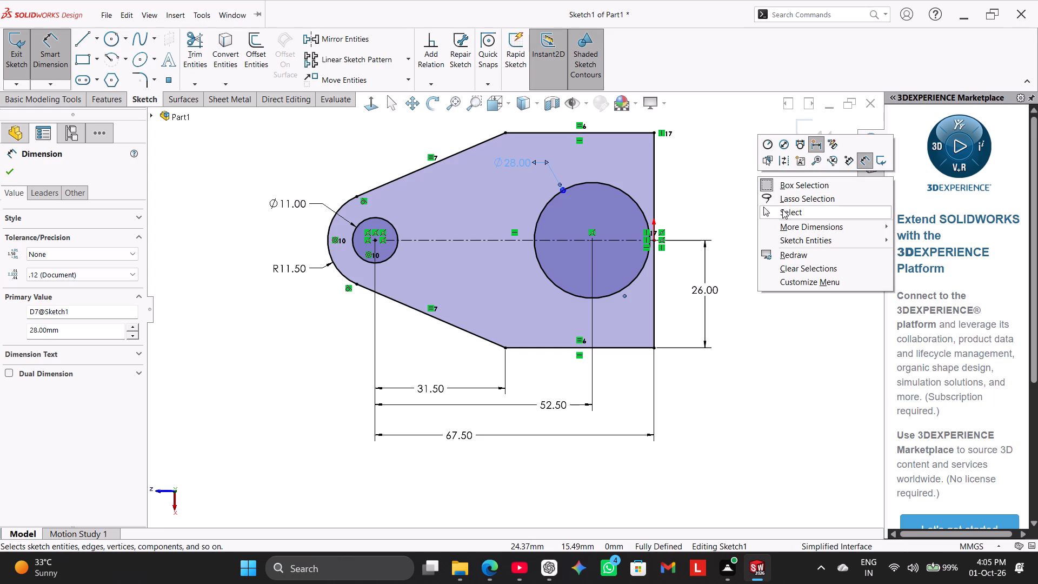
left_click(782, 209)
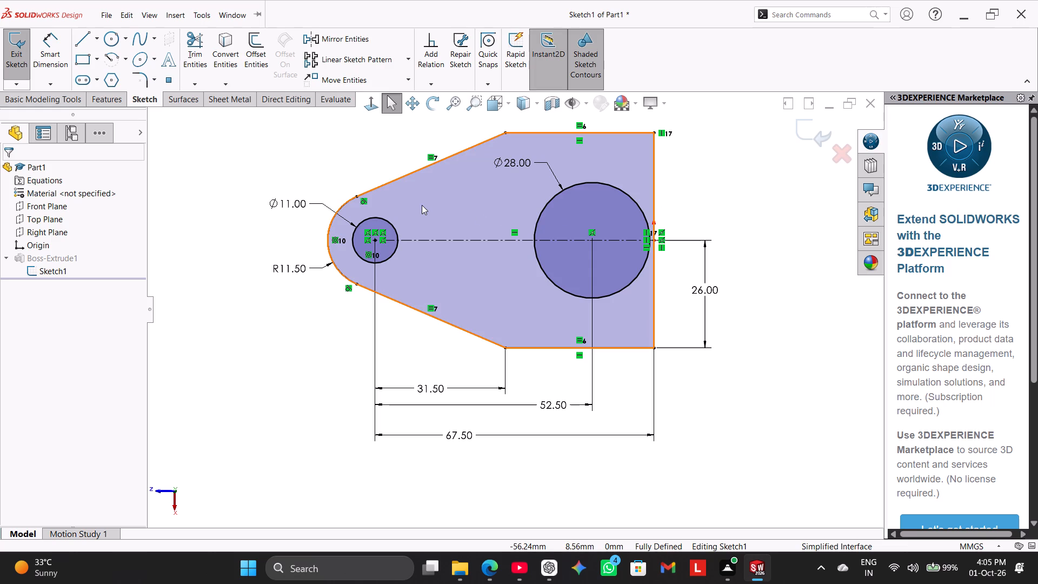
Draw a line about 19.6 mm long, tangent to the upper part of the 28 mm circle and ending on the straight end edge.
left_click(78, 38)
scroll(655, 185, "down", 2)
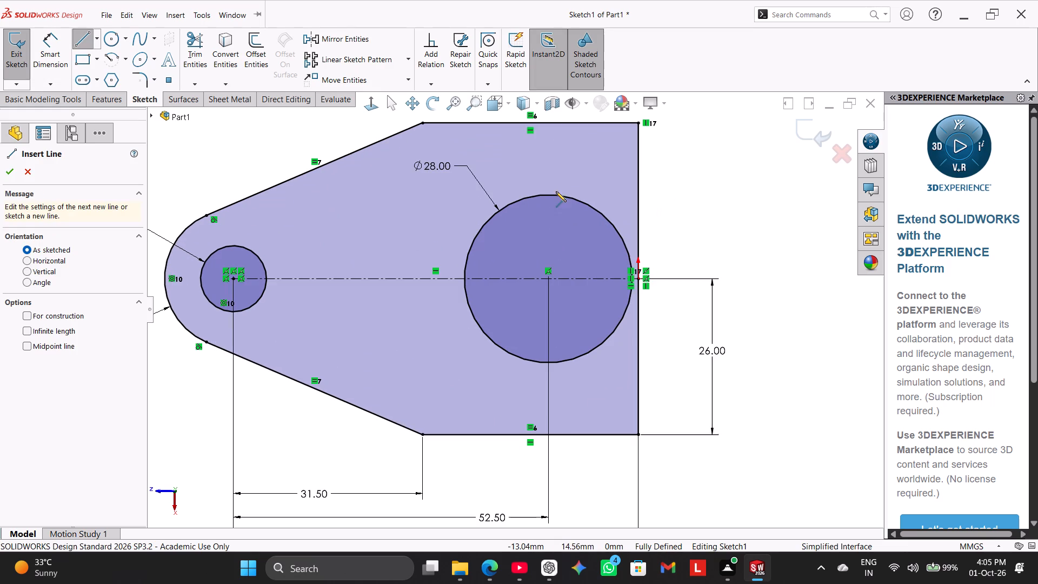
left_click(514, 201)
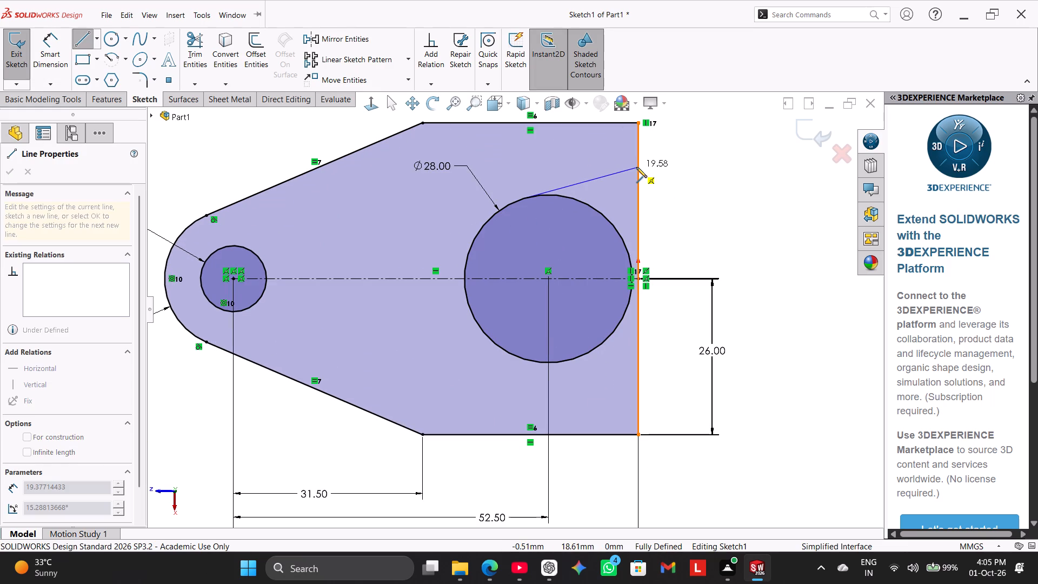
left_click(636, 167)
right_click(747, 140)
left_click(756, 147)
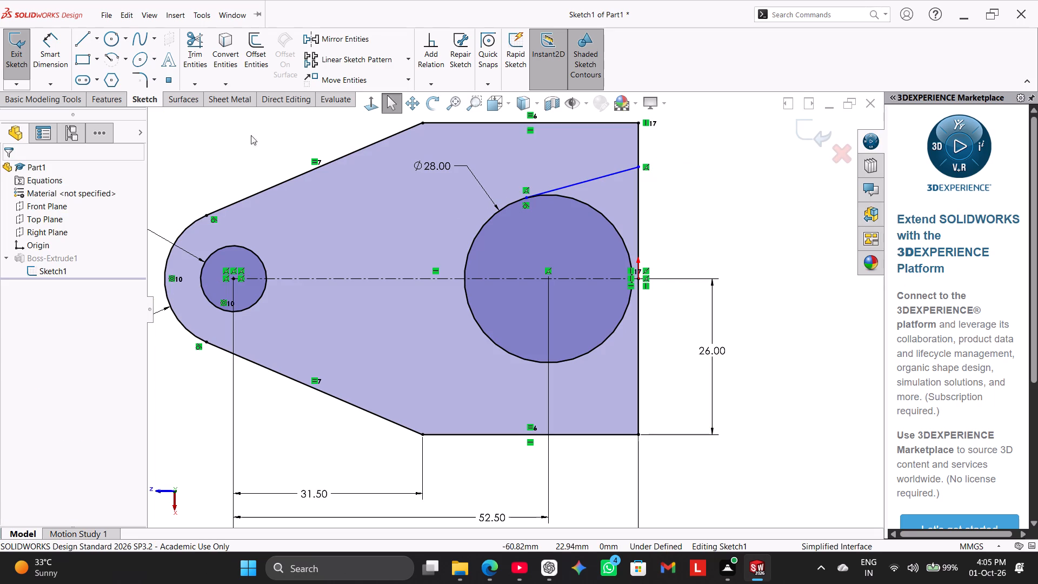
Dimension the vertical distance from the tangent line's end on the straight edge to the origin as 19 mm.
left_click(53, 56)
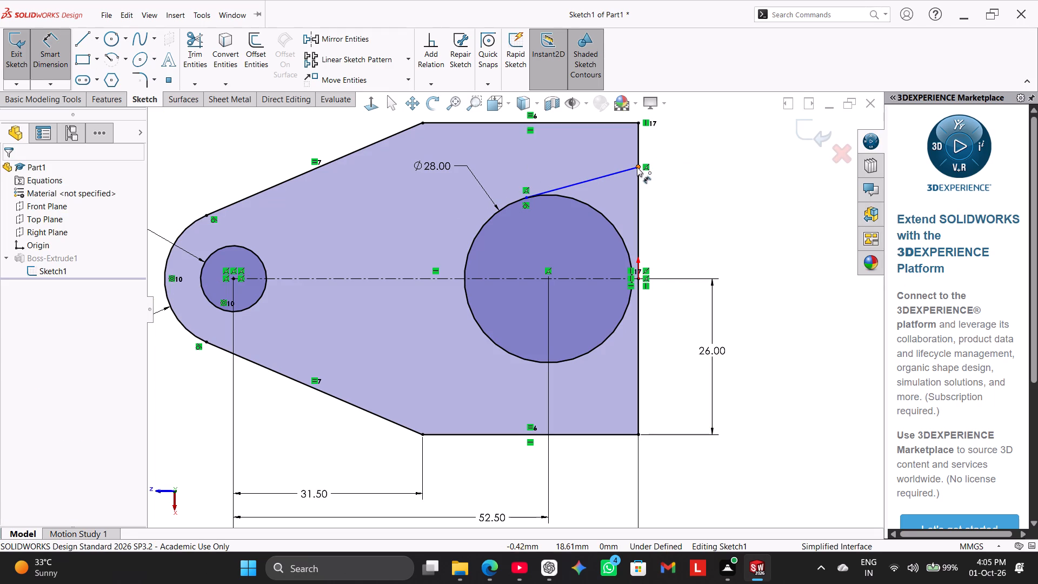
left_click(637, 167)
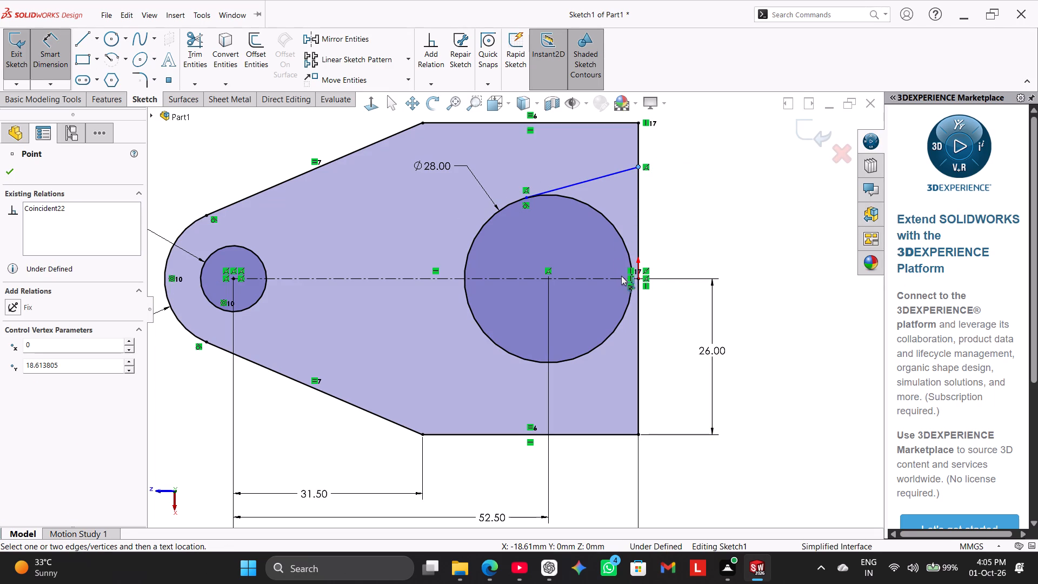
left_click(637, 279)
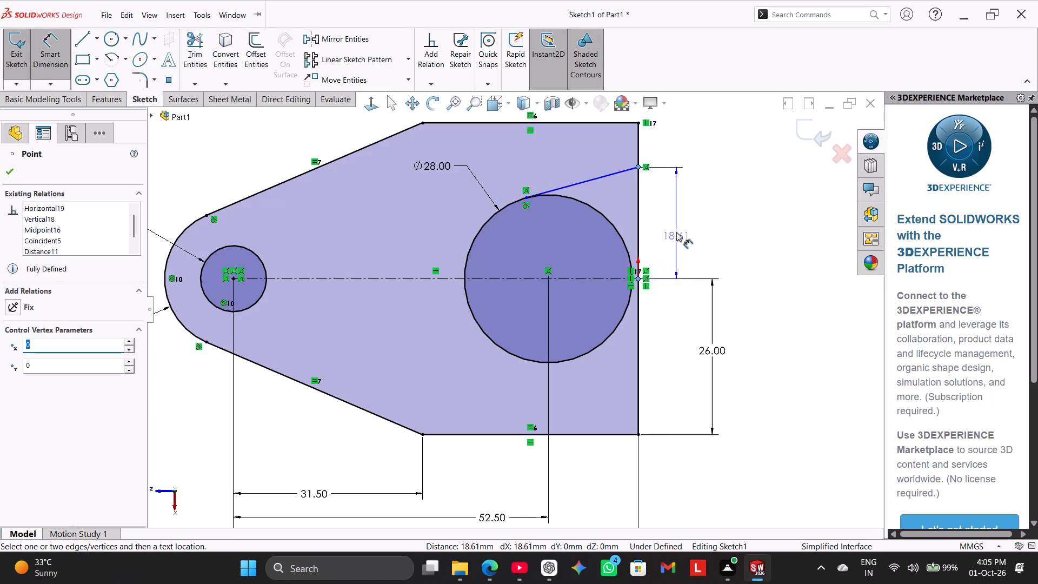
left_click(677, 225)
type("19")
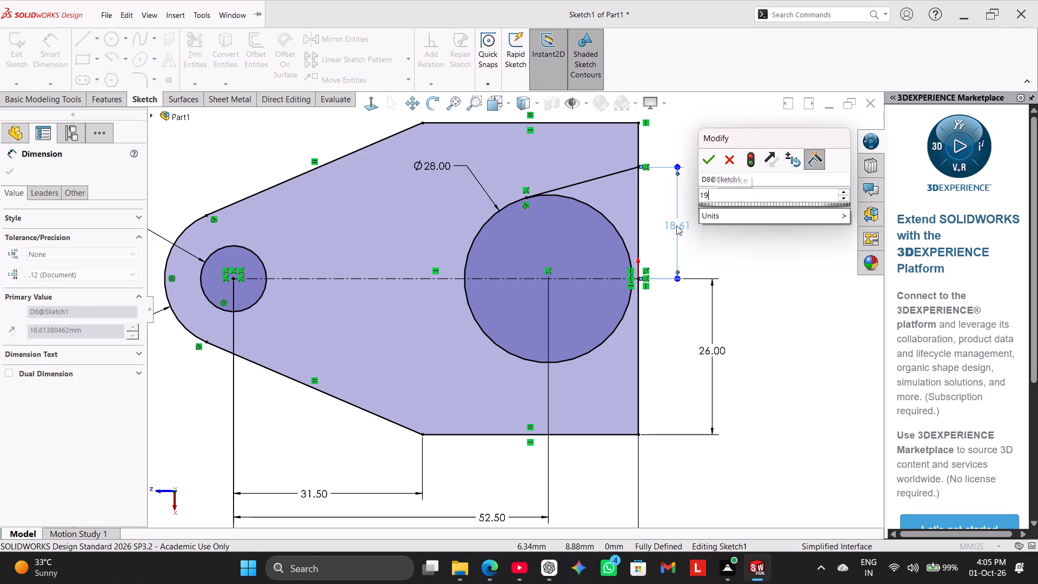
key("Return")
right_click(764, 190)
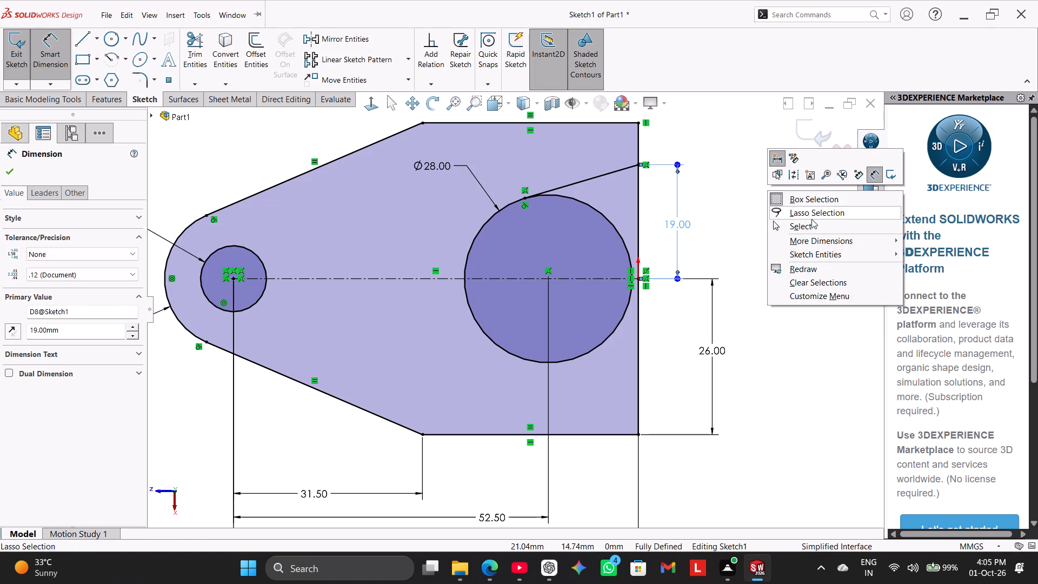
left_click(813, 222)
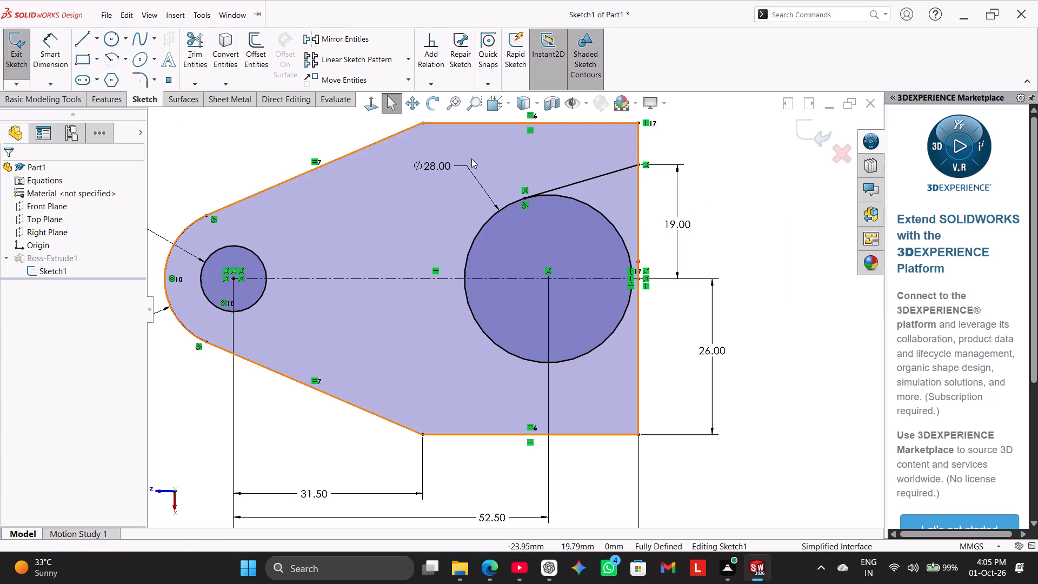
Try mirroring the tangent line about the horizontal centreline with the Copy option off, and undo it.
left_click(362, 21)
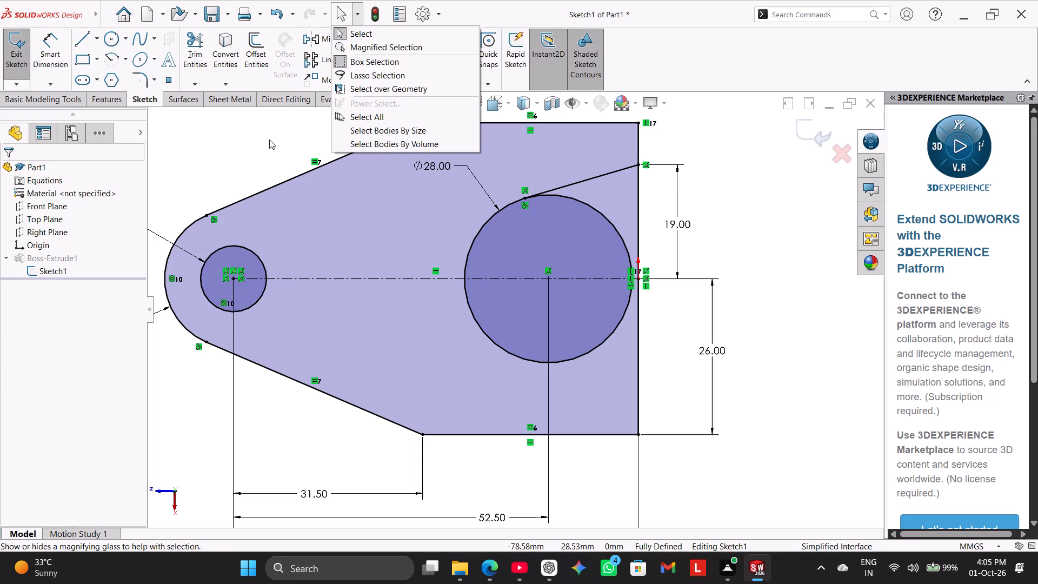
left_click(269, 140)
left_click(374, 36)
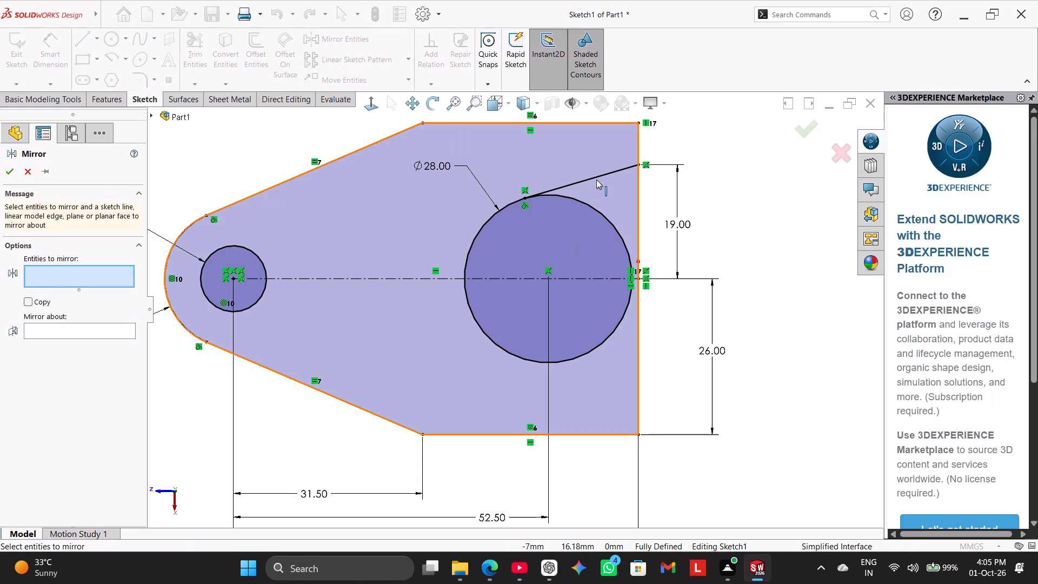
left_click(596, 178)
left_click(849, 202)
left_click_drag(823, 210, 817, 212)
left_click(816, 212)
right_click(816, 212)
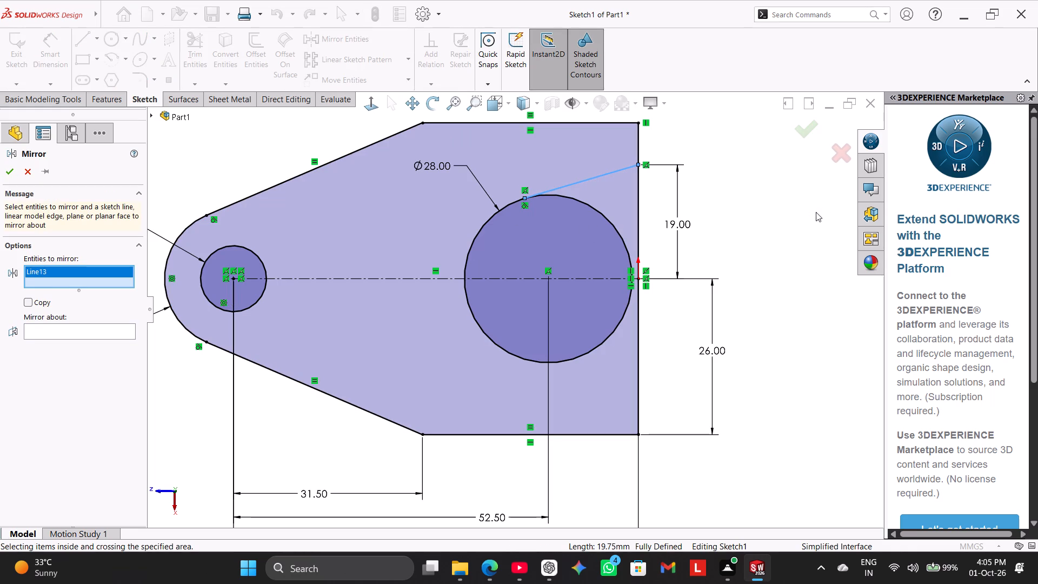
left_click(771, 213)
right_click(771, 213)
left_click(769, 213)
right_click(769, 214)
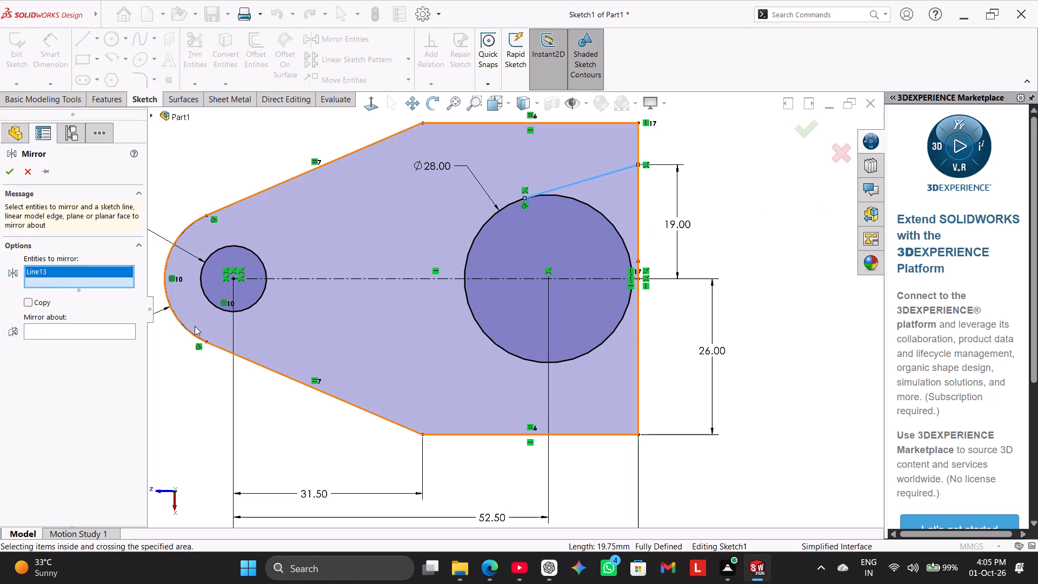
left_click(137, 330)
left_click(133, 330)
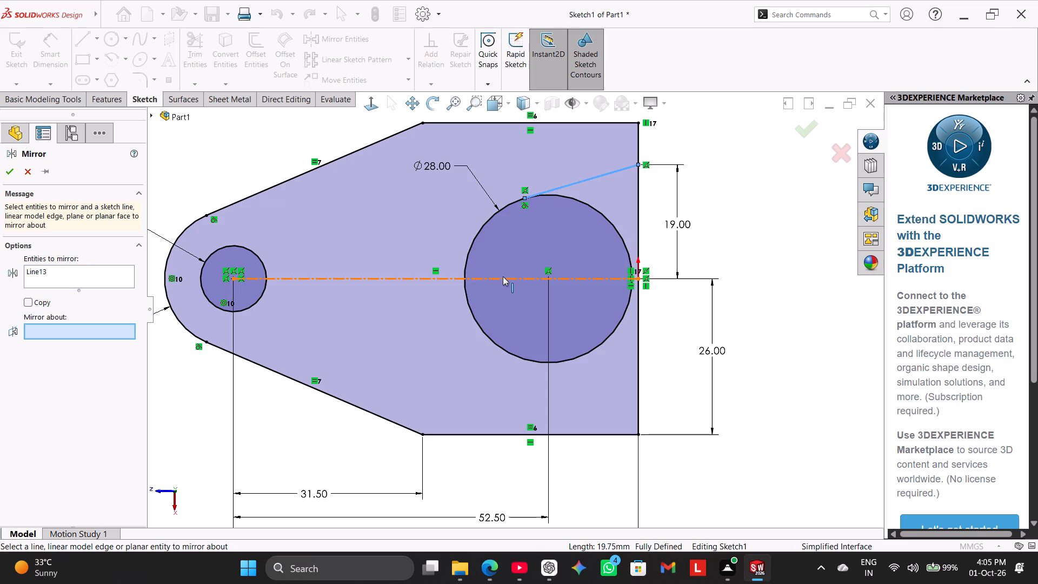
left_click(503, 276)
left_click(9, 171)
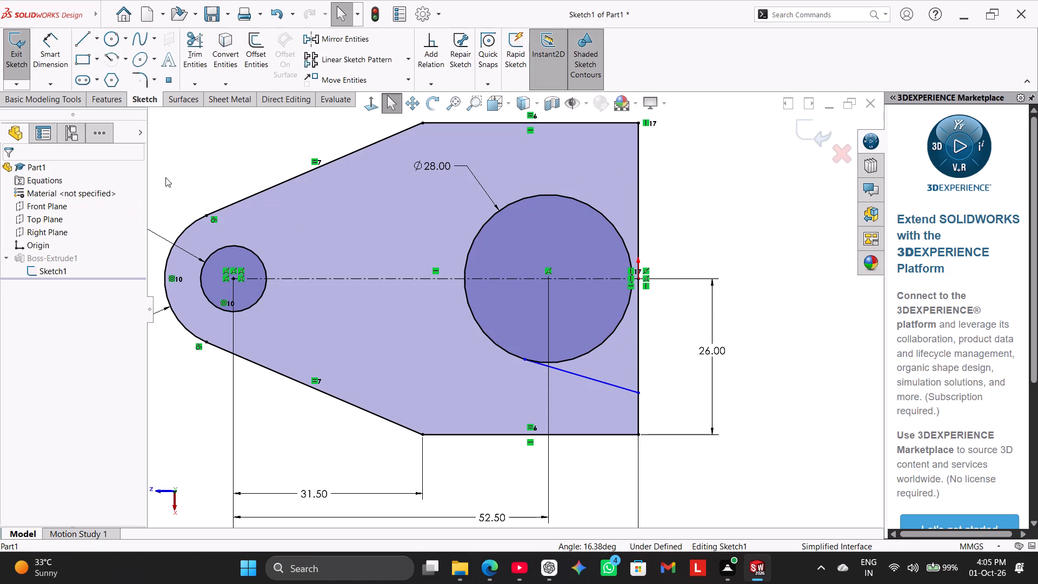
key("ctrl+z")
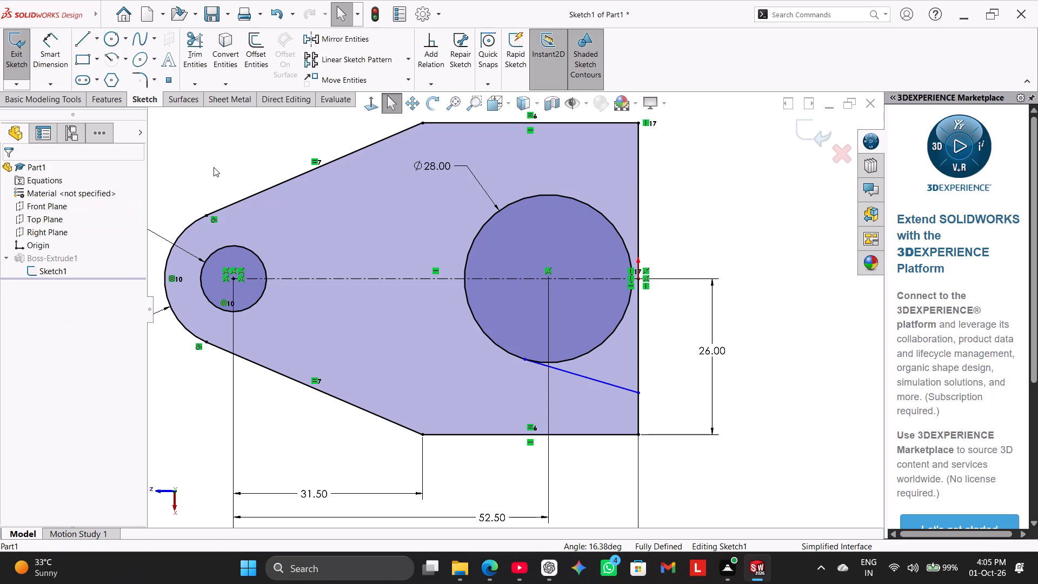
Mirror the upper tangent line about the horizontal centreline with the Copy option on.
left_click(388, 41)
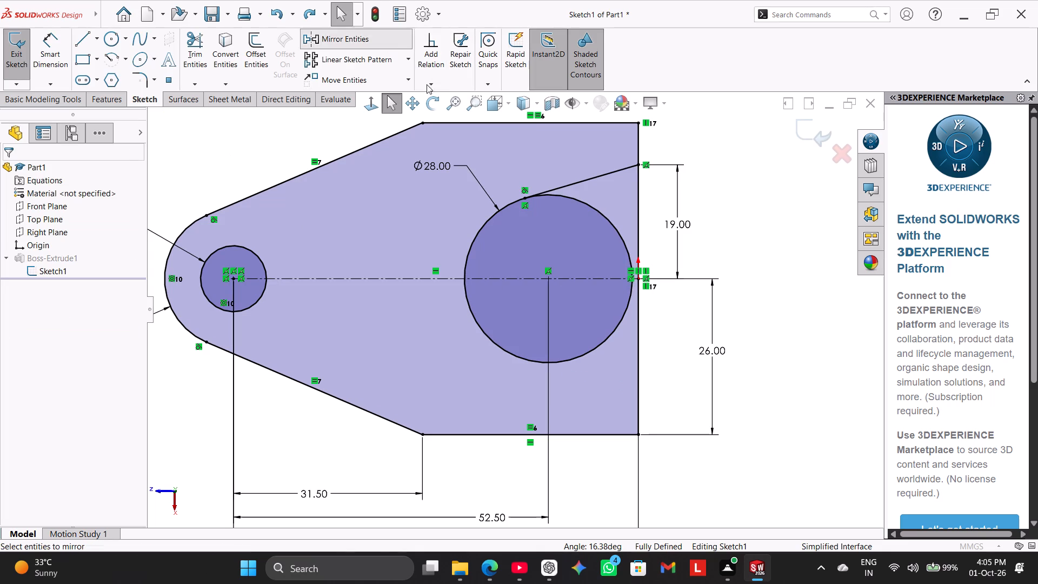
left_click(597, 178)
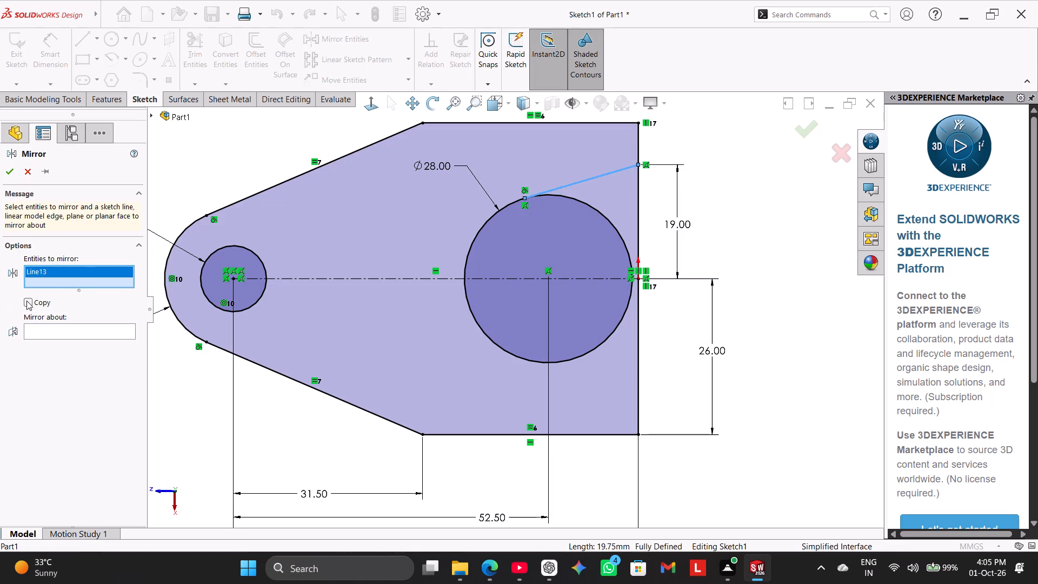
left_click(26, 301)
left_click(70, 330)
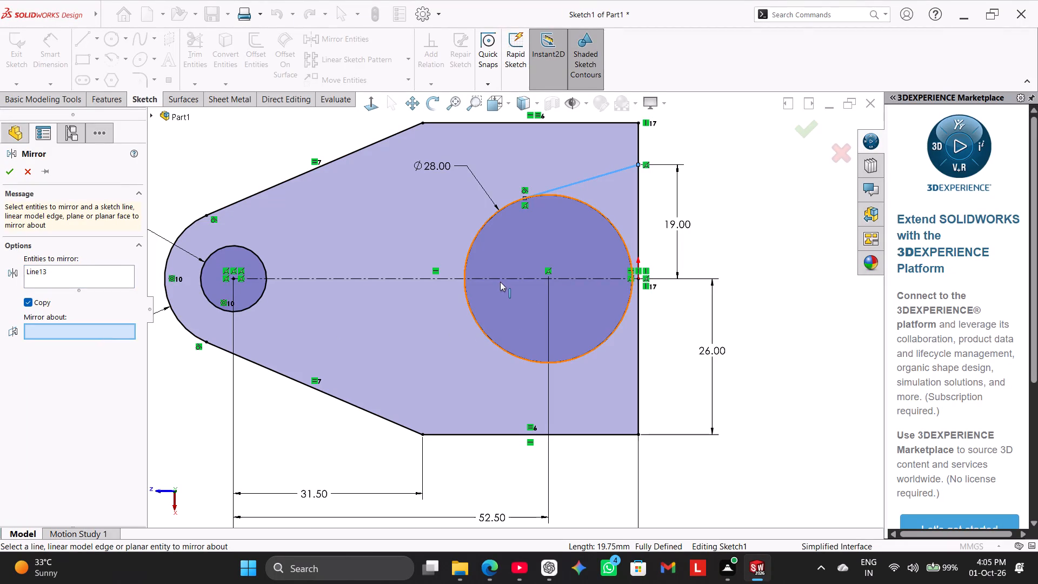
left_click(499, 280)
left_click(6, 174)
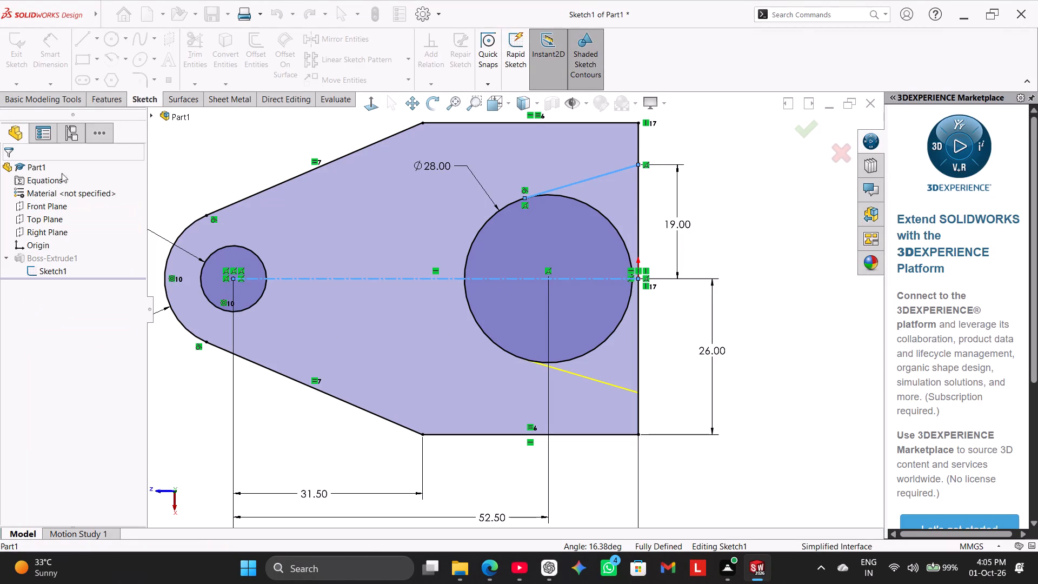
right_click(740, 172)
left_click(707, 170)
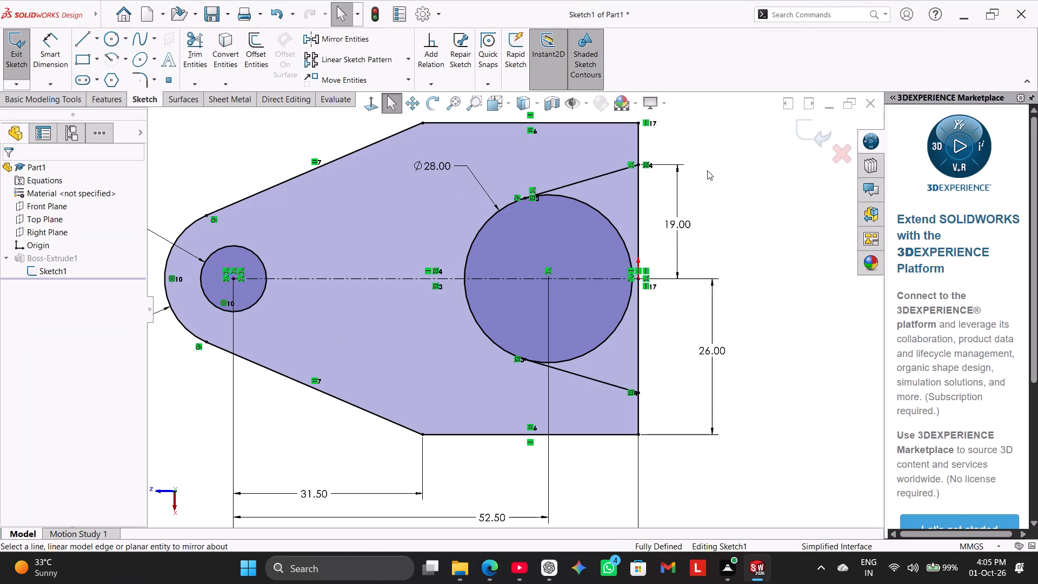
Trim away the part of the 28 mm circle between the two tangent lines, on the side facing the straight end.
left_click(202, 50)
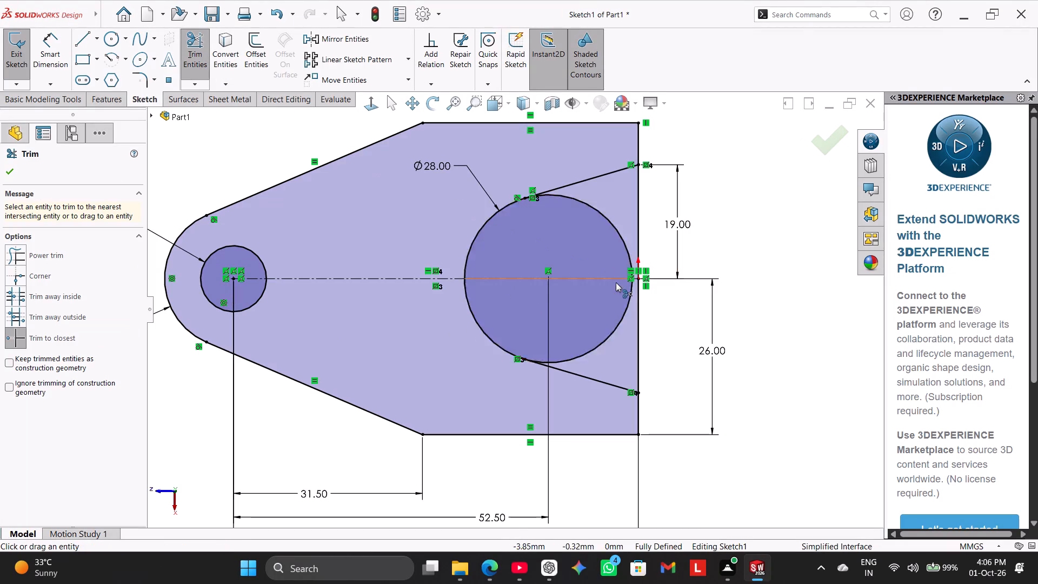
left_click(623, 320)
left_click(622, 241)
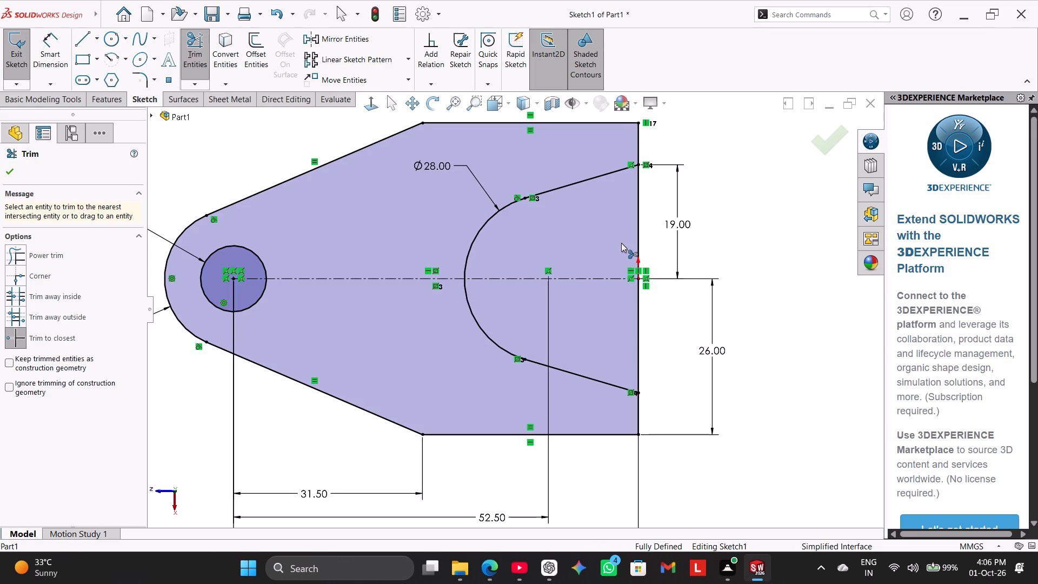
right_click(767, 224)
left_click(794, 257)
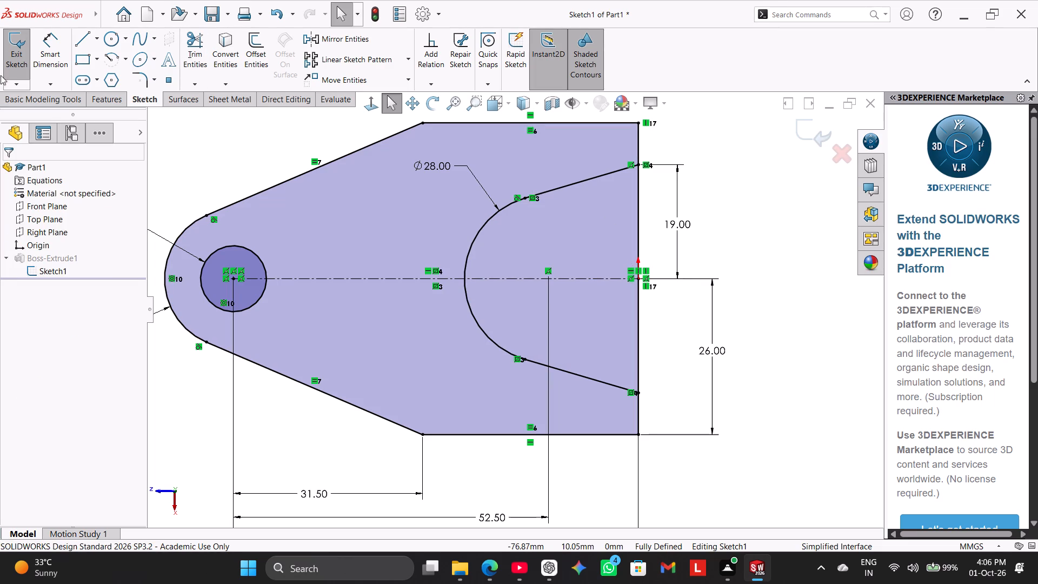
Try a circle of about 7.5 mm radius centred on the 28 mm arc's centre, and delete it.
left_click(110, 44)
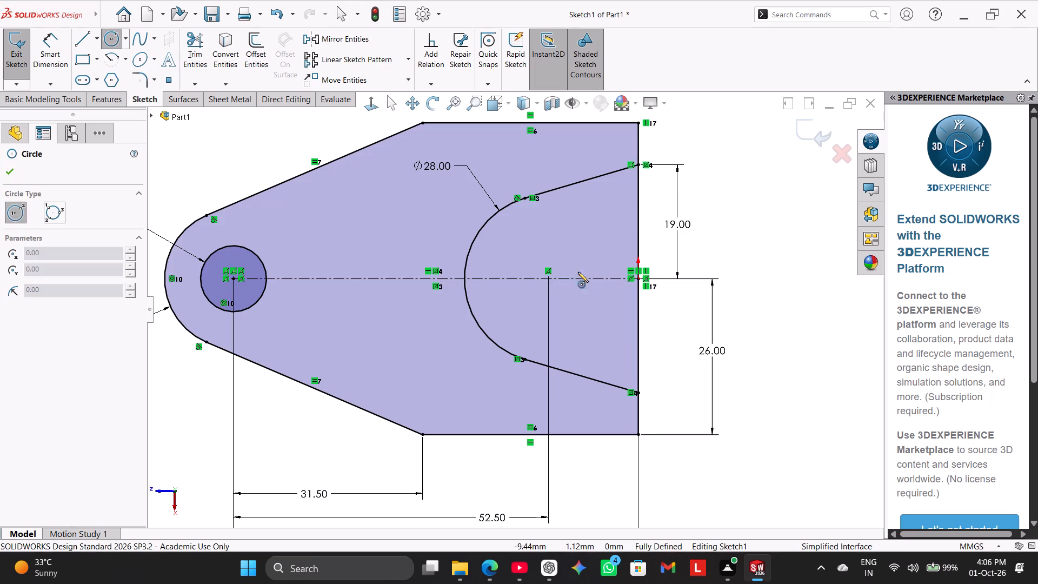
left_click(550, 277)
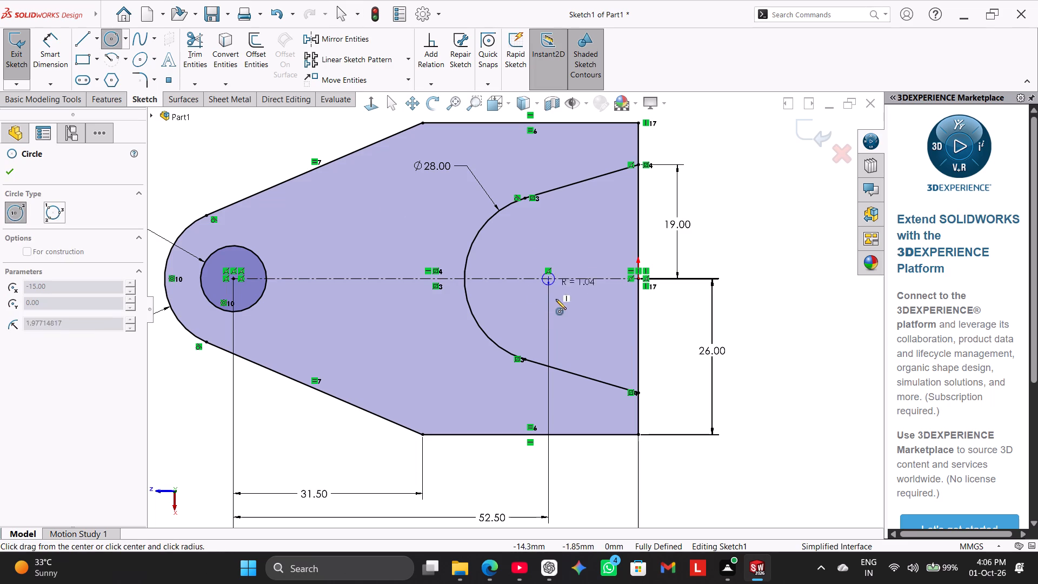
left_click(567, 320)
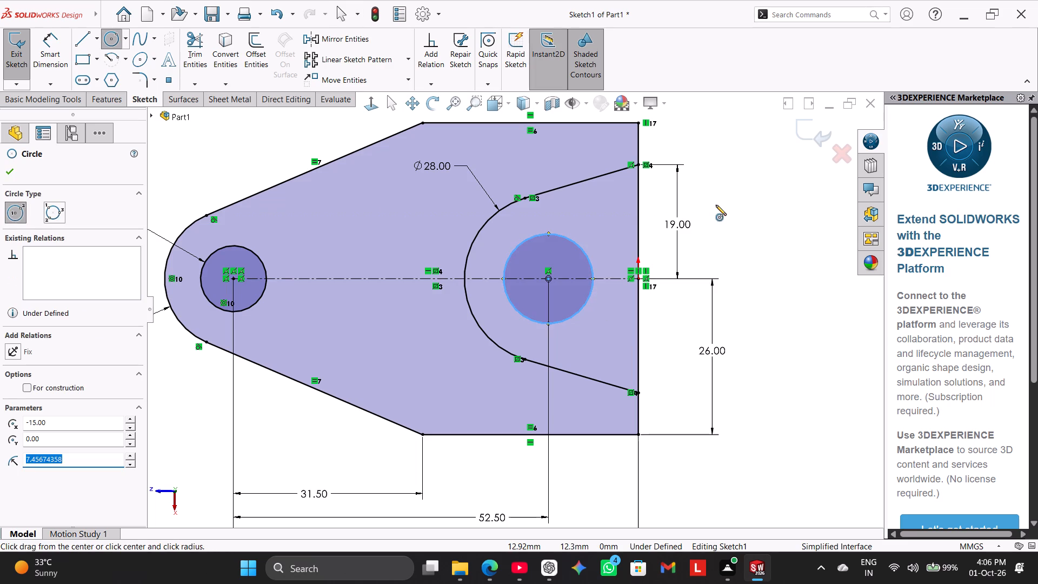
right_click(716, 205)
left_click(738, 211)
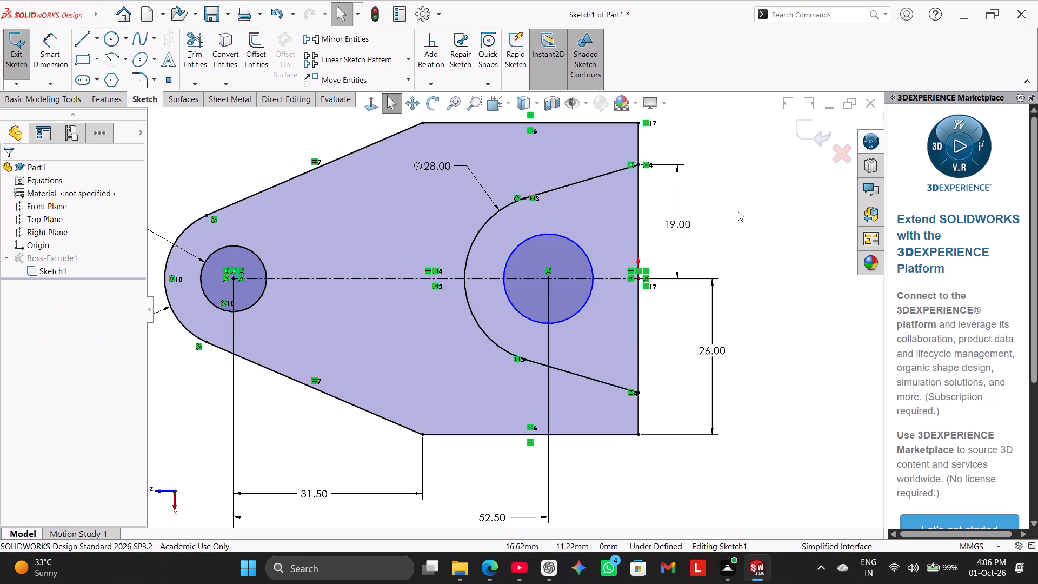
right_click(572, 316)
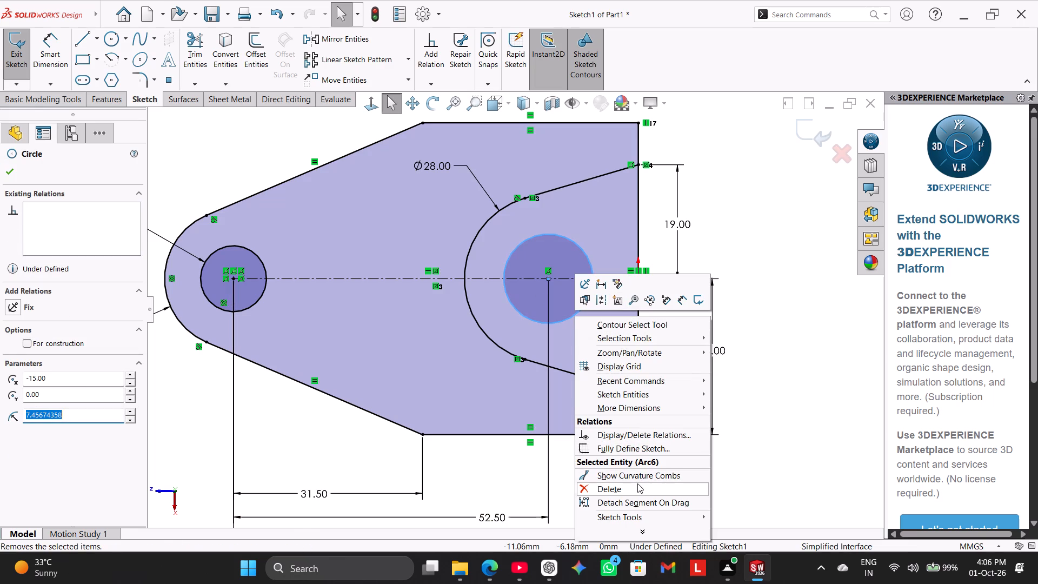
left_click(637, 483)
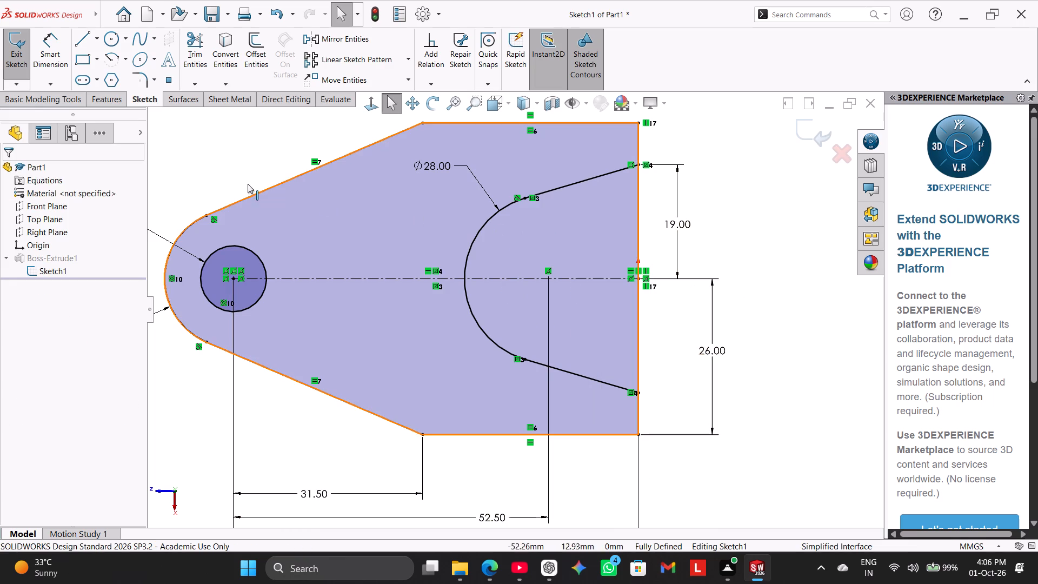
Sketch a circle of about 9.2 mm radius centred on the 28 mm arc's centre.
left_click(108, 39)
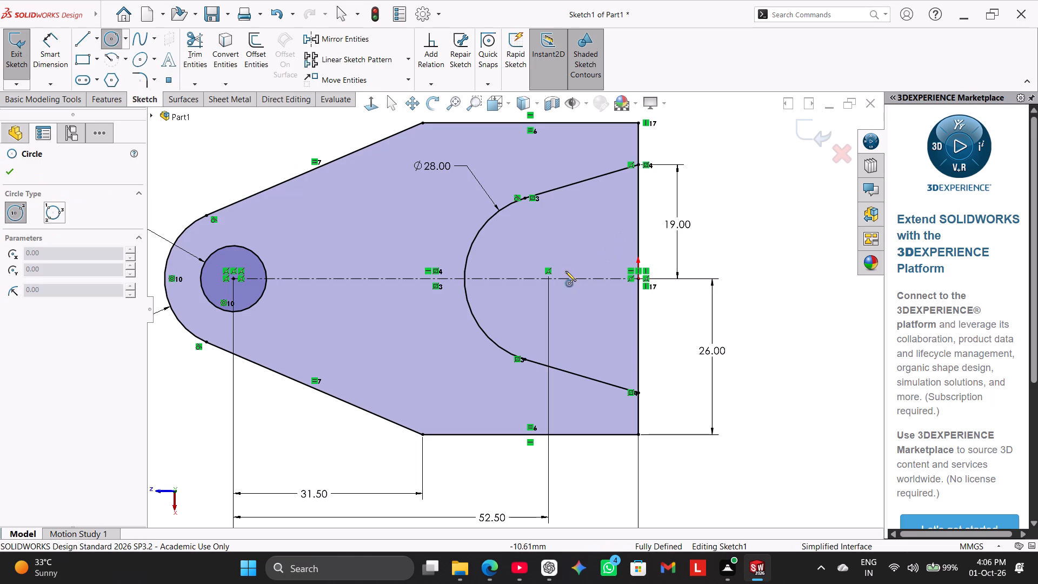
left_click(551, 277)
left_click(588, 317)
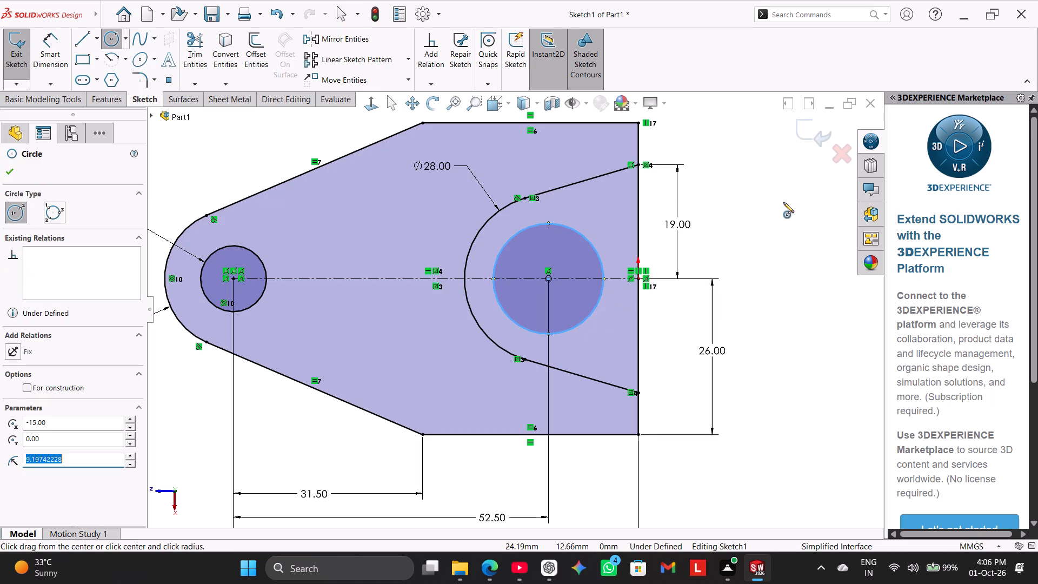
right_click(783, 201)
left_click(797, 209)
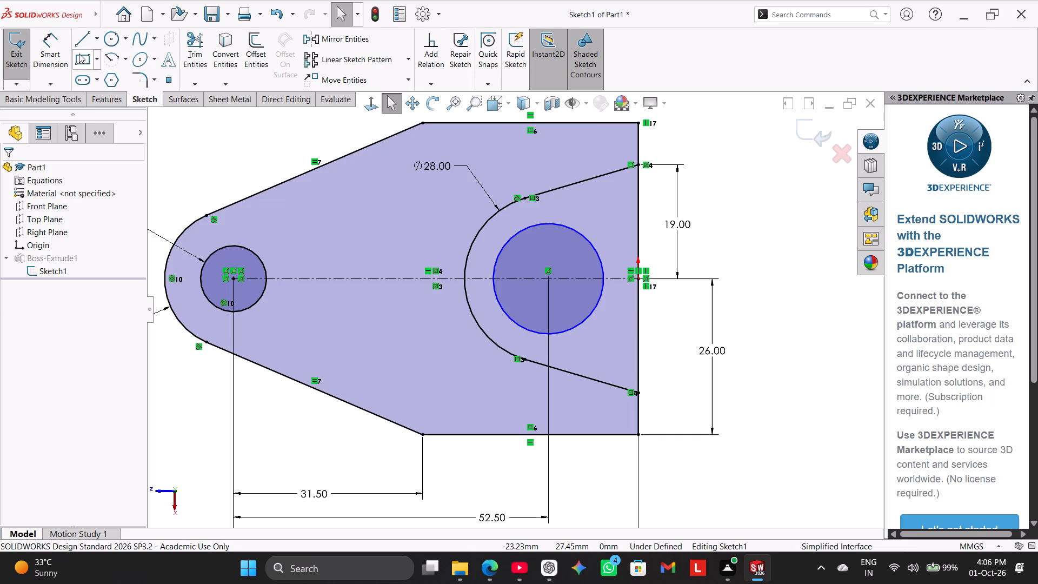
Dimension the diameter of the new circle inside the 28 mm arc as 14 mm.
left_click(59, 51)
left_click(570, 230)
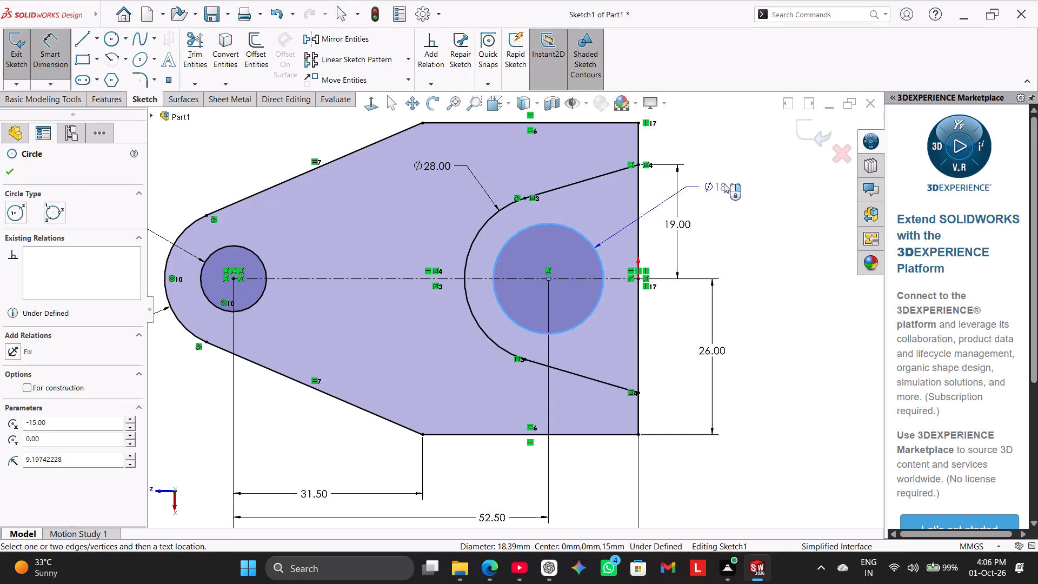
left_click(725, 182)
type("14")
key("Return")
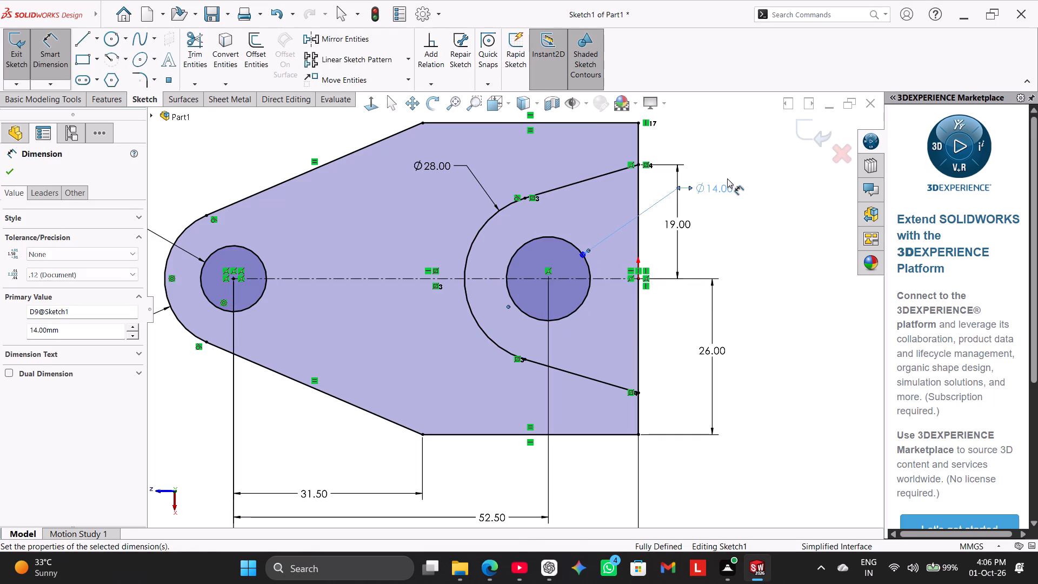
right_click(759, 213)
left_click(802, 243)
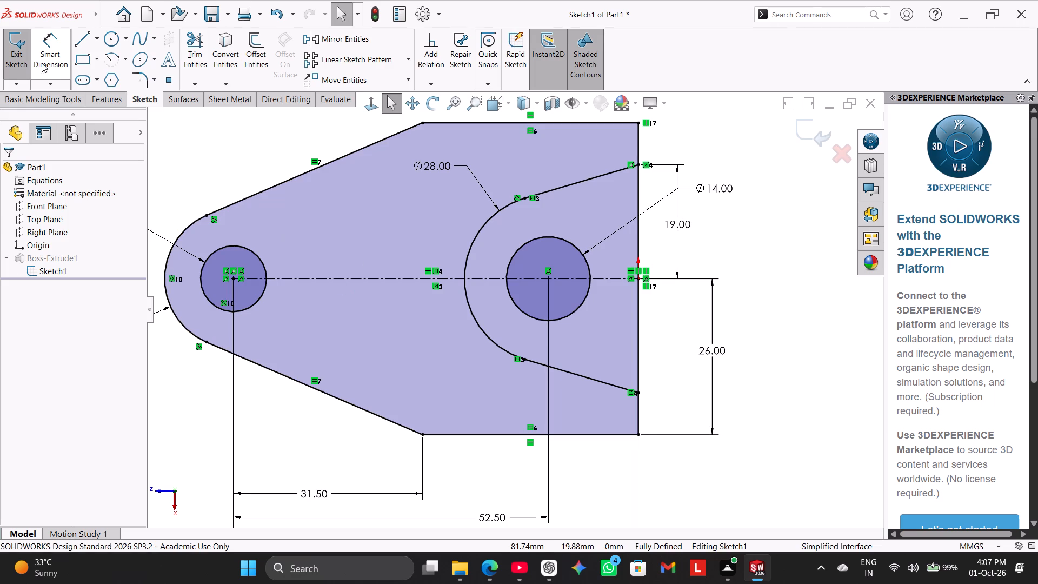
Sketch a corner rectangle about 7 mm wide and 64.3 mm high along the straight end, extending past the plate's upper and lower edges.
left_click(81, 54)
scroll(773, 320, "up", 1)
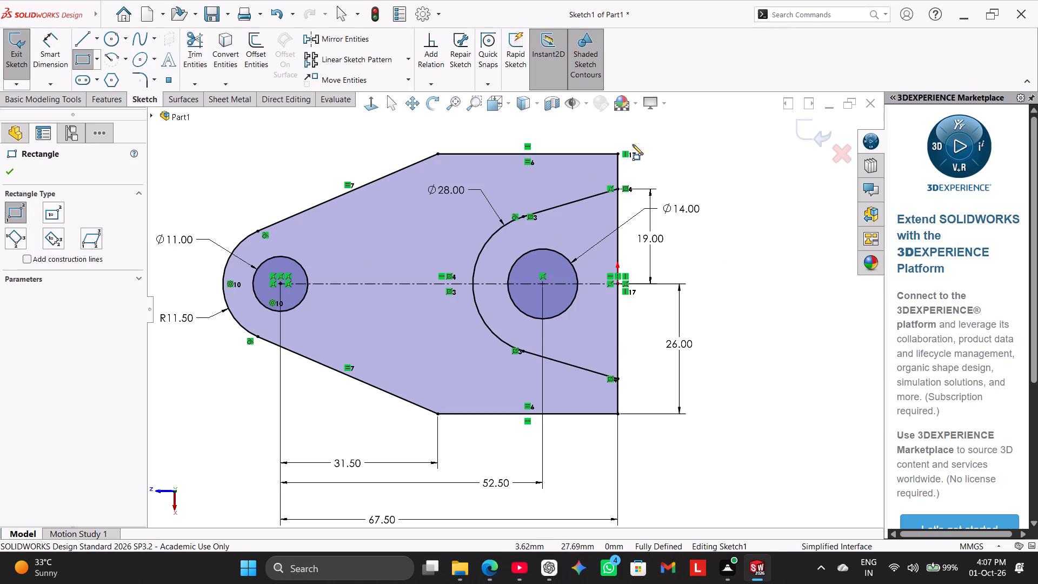
left_click(618, 128)
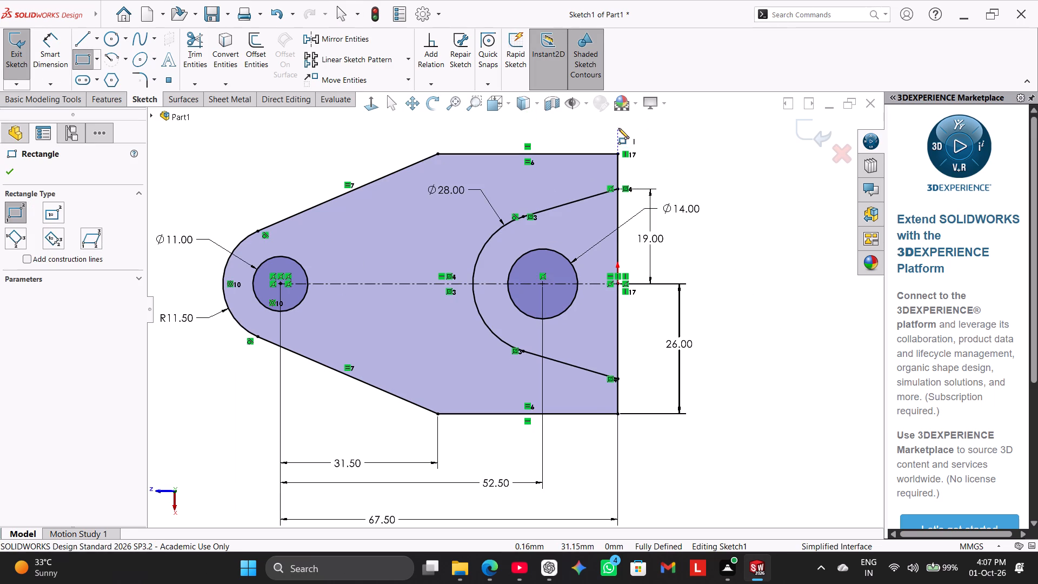
left_click(583, 449)
right_click(764, 238)
left_click(794, 242)
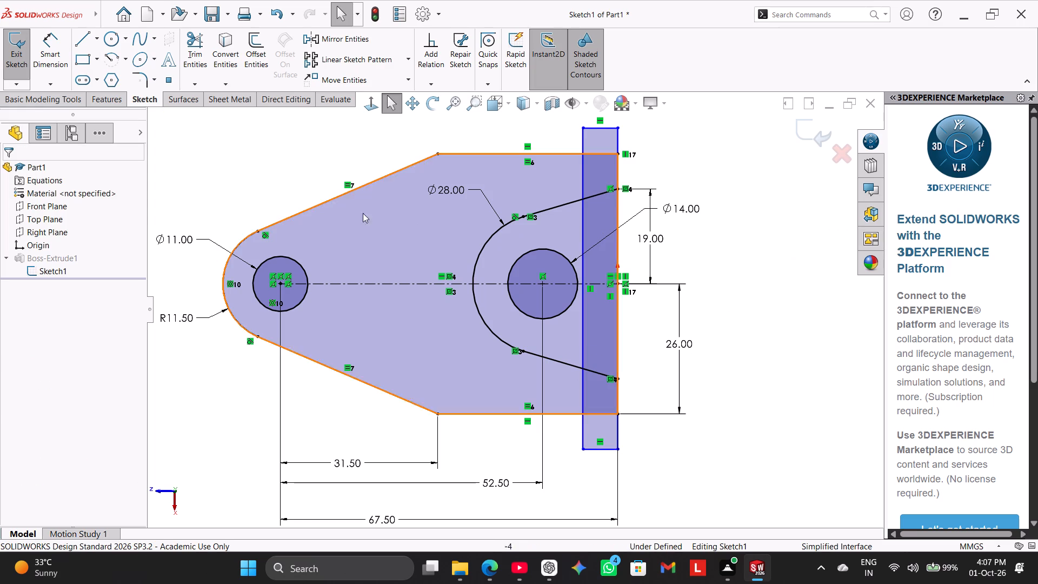
Dimension the vertical distance between the plate's lower edge and the rectangle's lower edge as 6.5 mm.
left_click(58, 55)
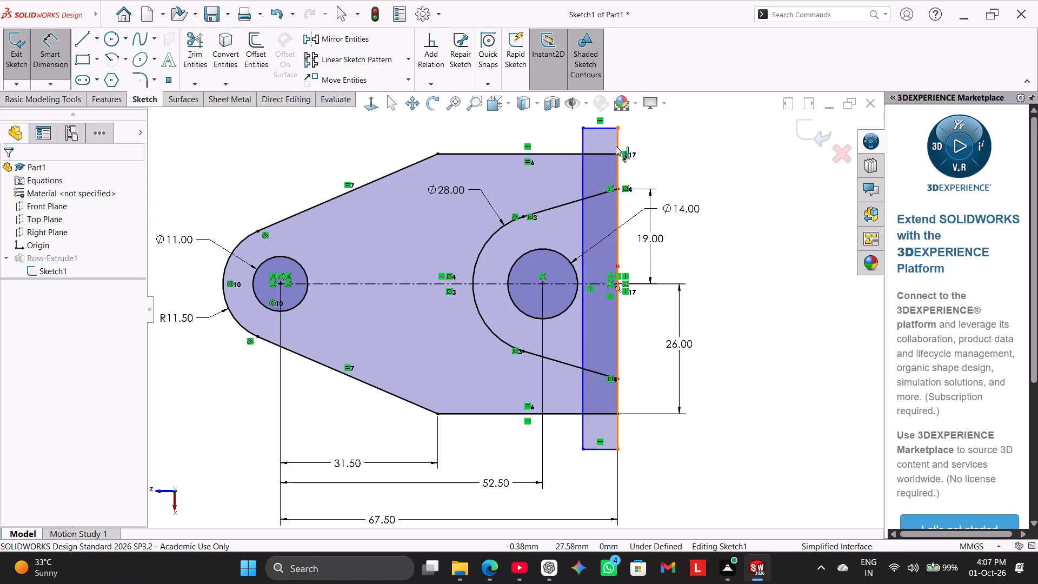
left_click(607, 412)
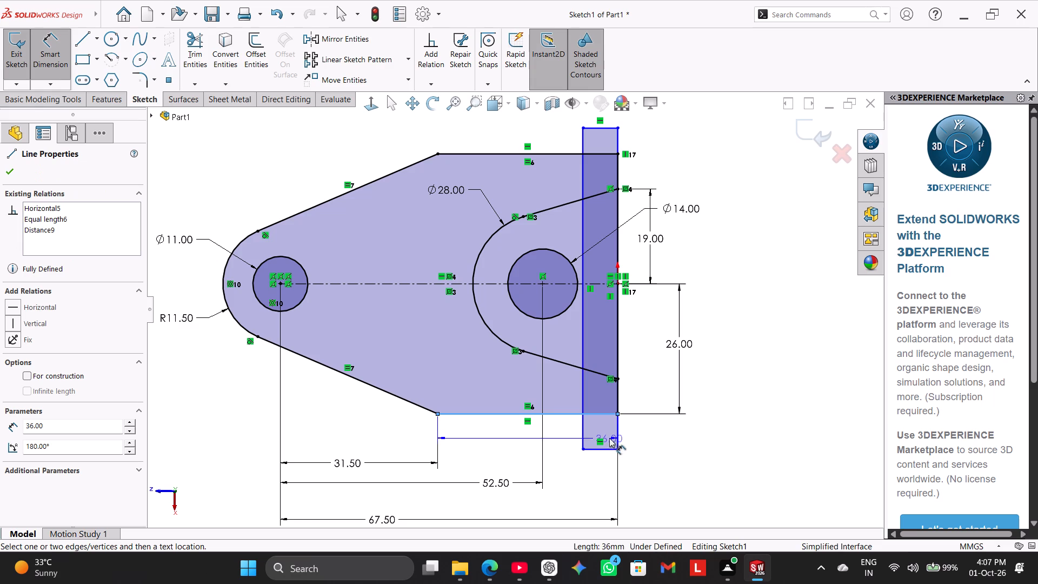
left_click(613, 449)
left_click(648, 431)
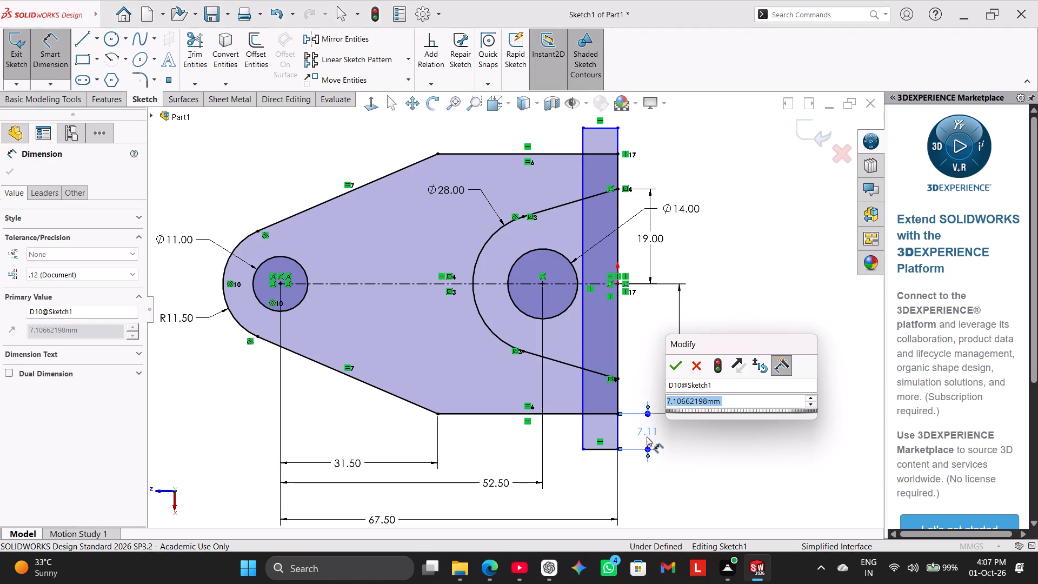
type("6.5")
key("Return")
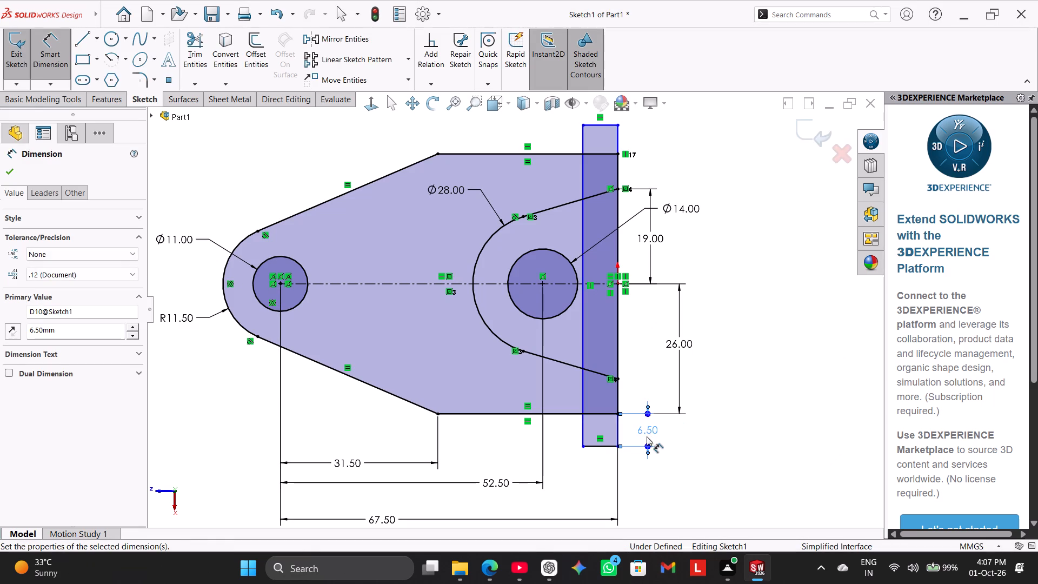
right_click(761, 185)
left_click(790, 218)
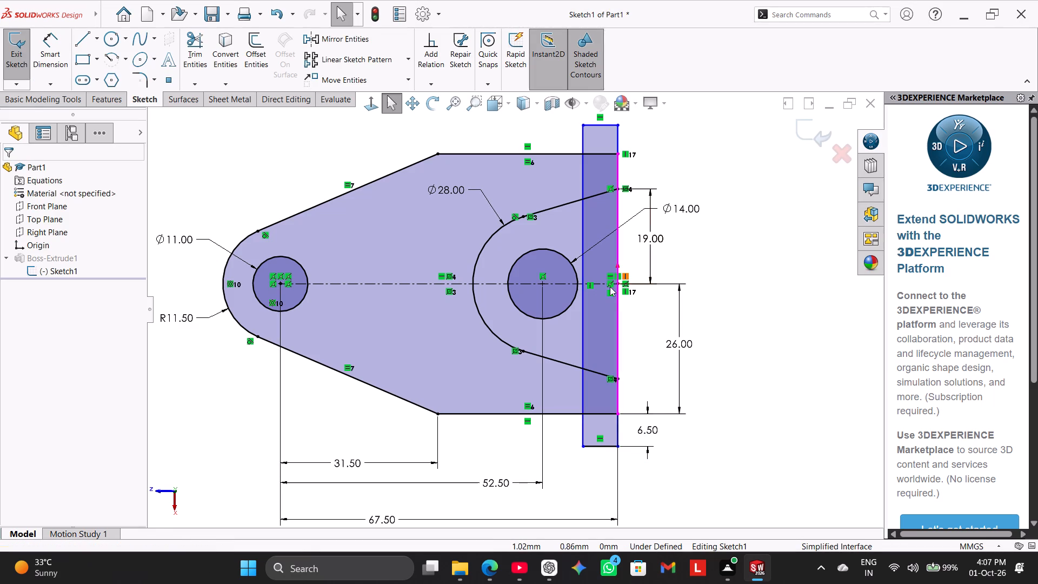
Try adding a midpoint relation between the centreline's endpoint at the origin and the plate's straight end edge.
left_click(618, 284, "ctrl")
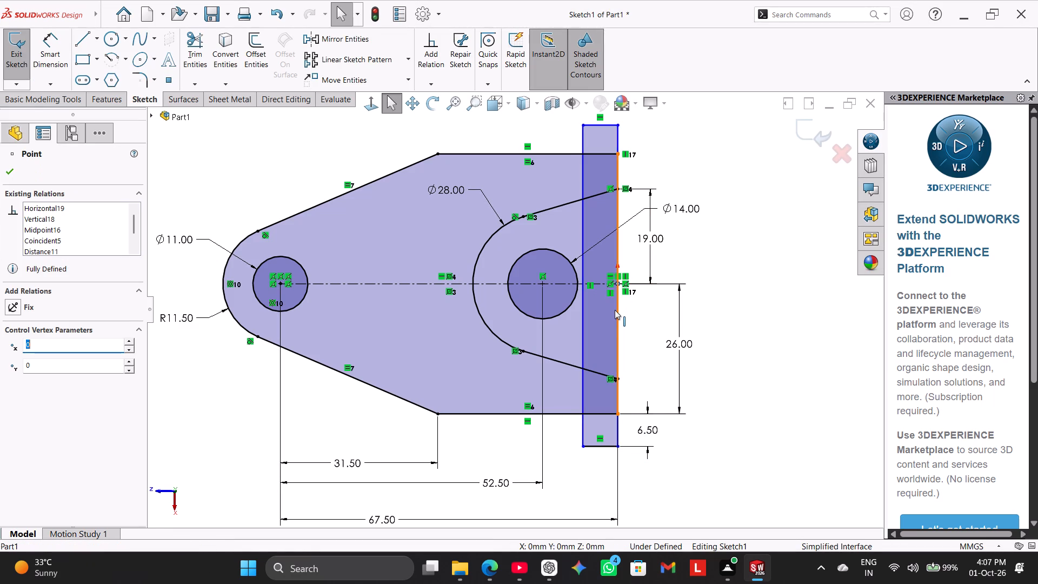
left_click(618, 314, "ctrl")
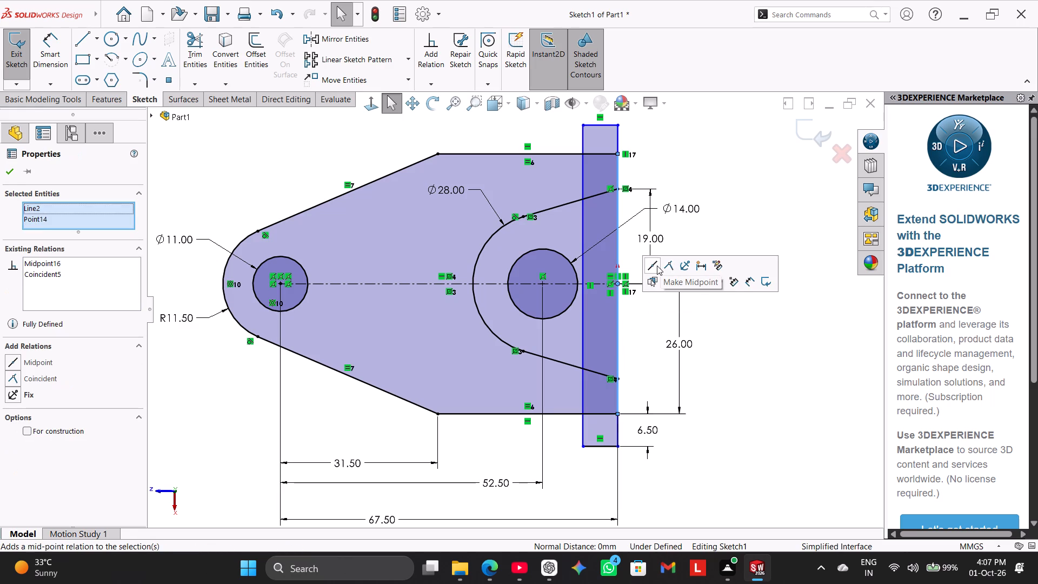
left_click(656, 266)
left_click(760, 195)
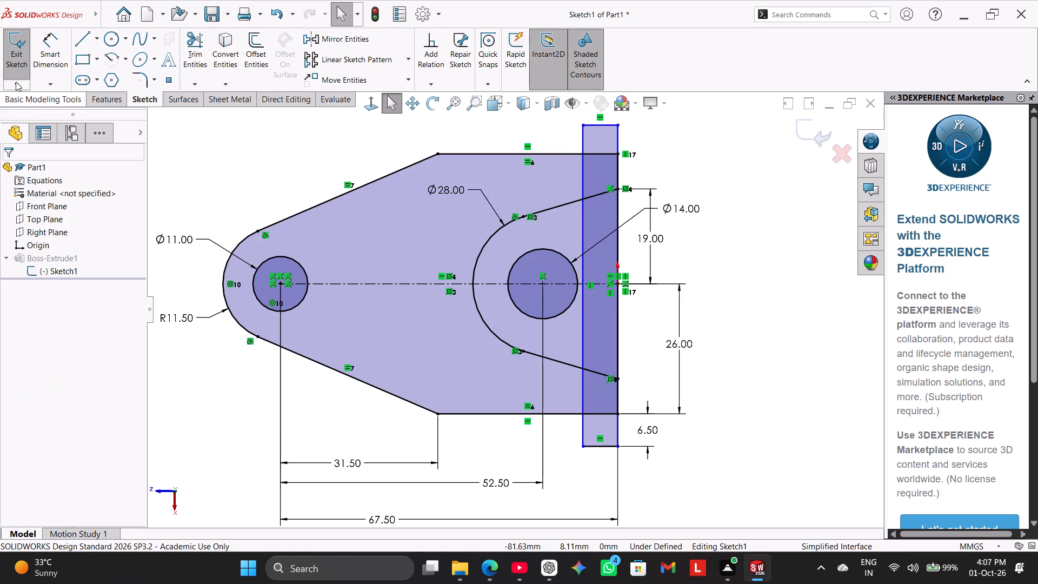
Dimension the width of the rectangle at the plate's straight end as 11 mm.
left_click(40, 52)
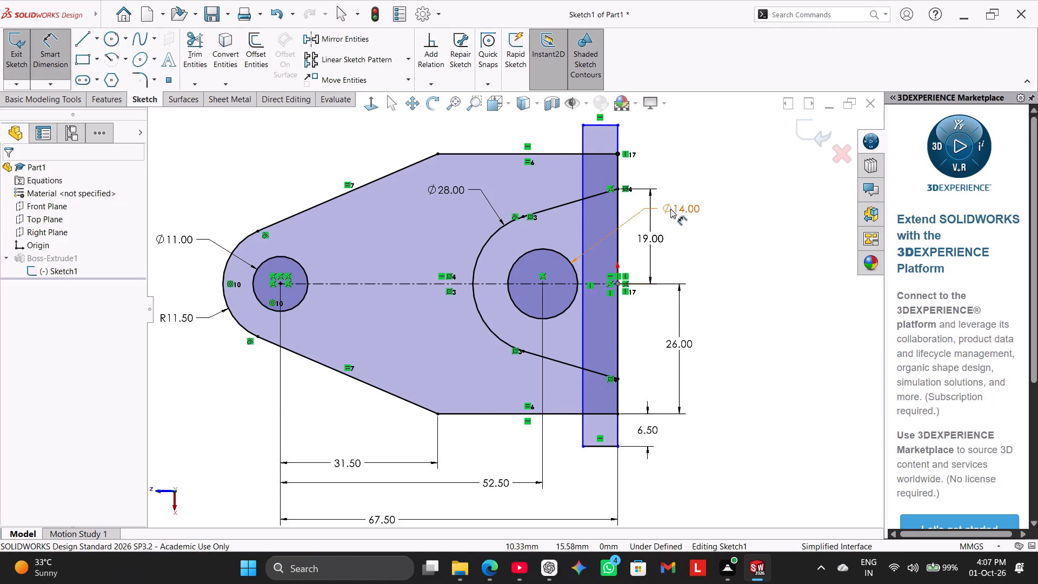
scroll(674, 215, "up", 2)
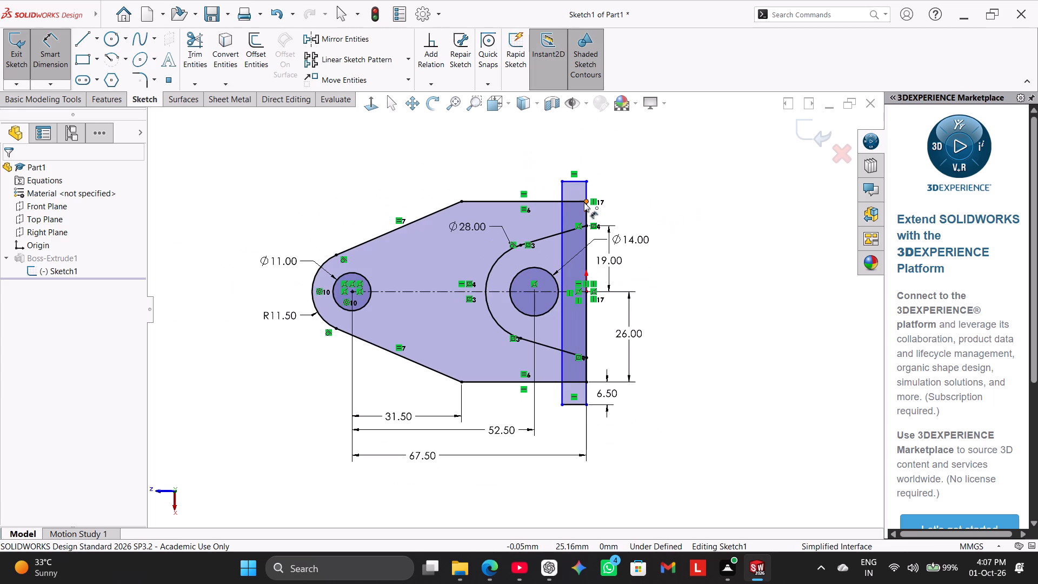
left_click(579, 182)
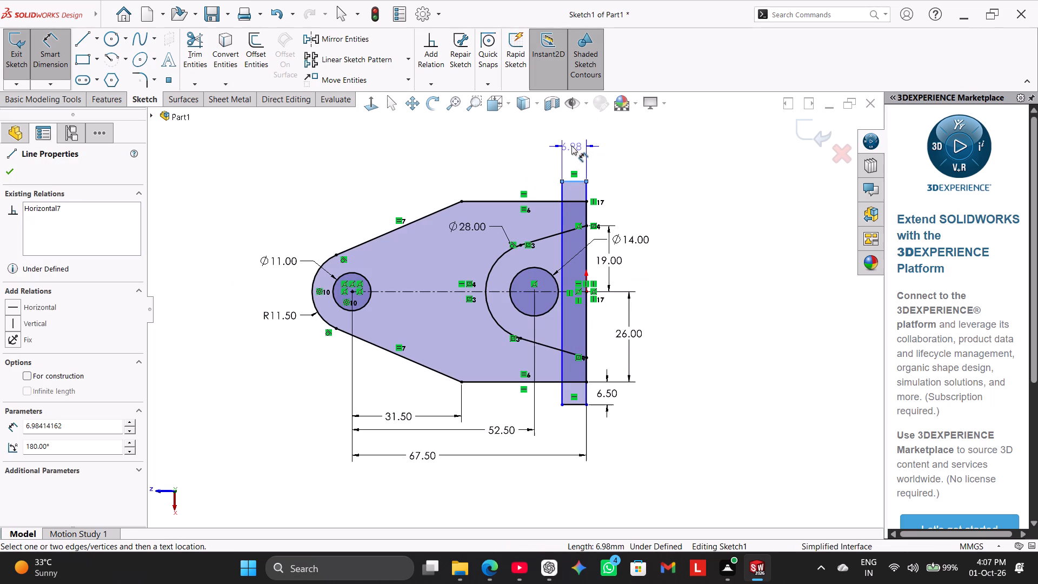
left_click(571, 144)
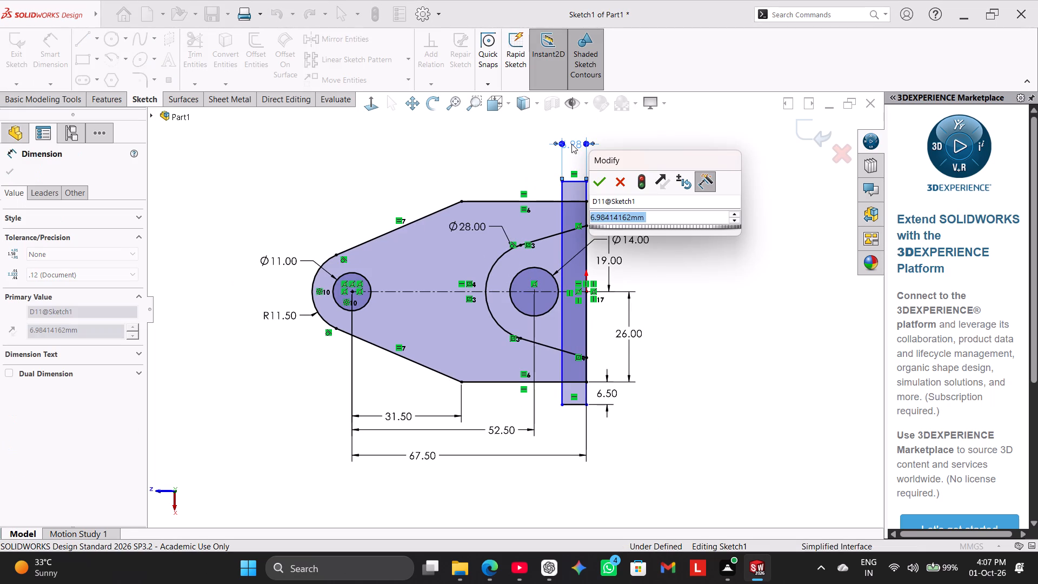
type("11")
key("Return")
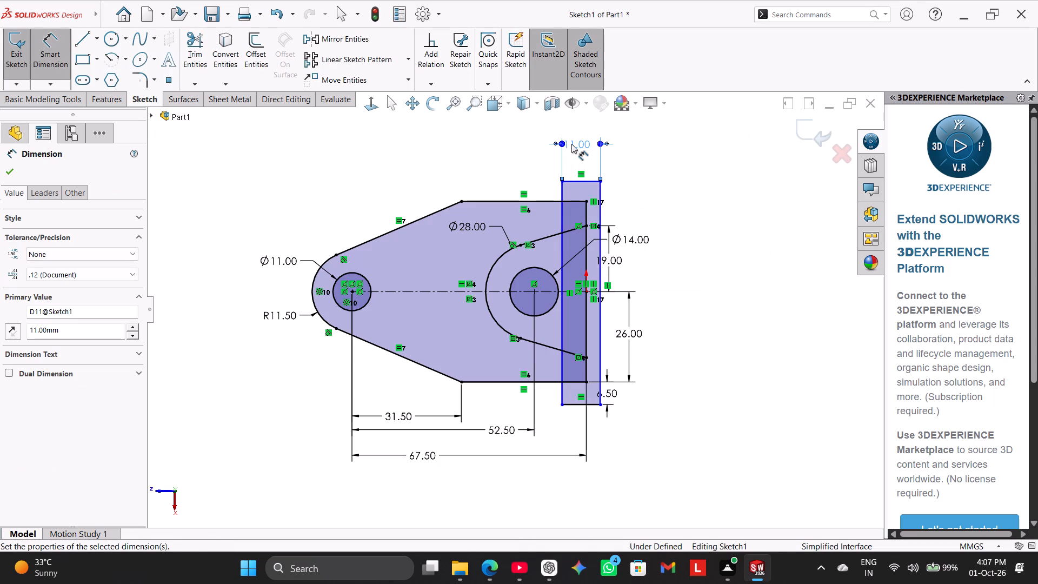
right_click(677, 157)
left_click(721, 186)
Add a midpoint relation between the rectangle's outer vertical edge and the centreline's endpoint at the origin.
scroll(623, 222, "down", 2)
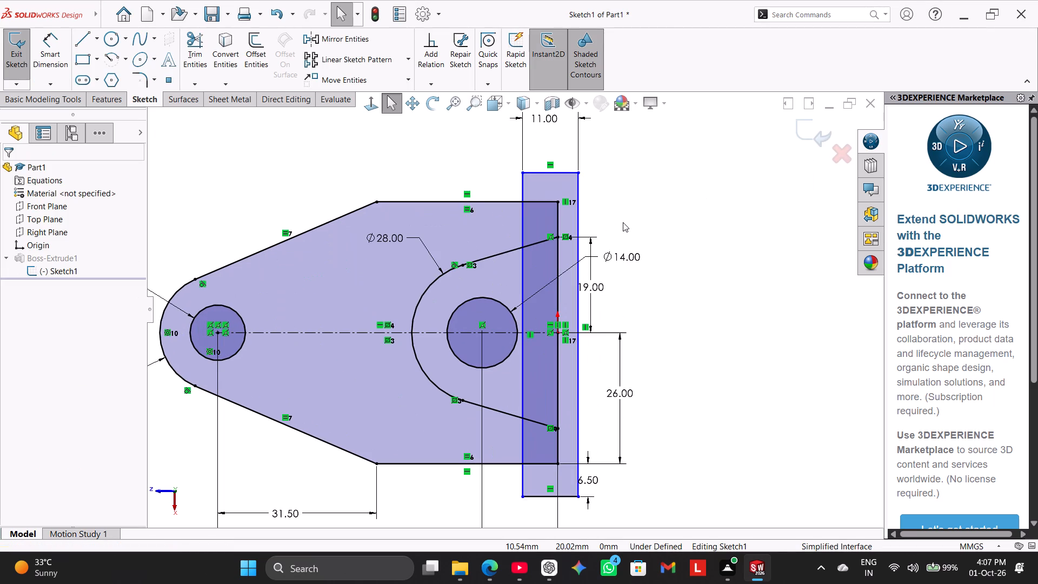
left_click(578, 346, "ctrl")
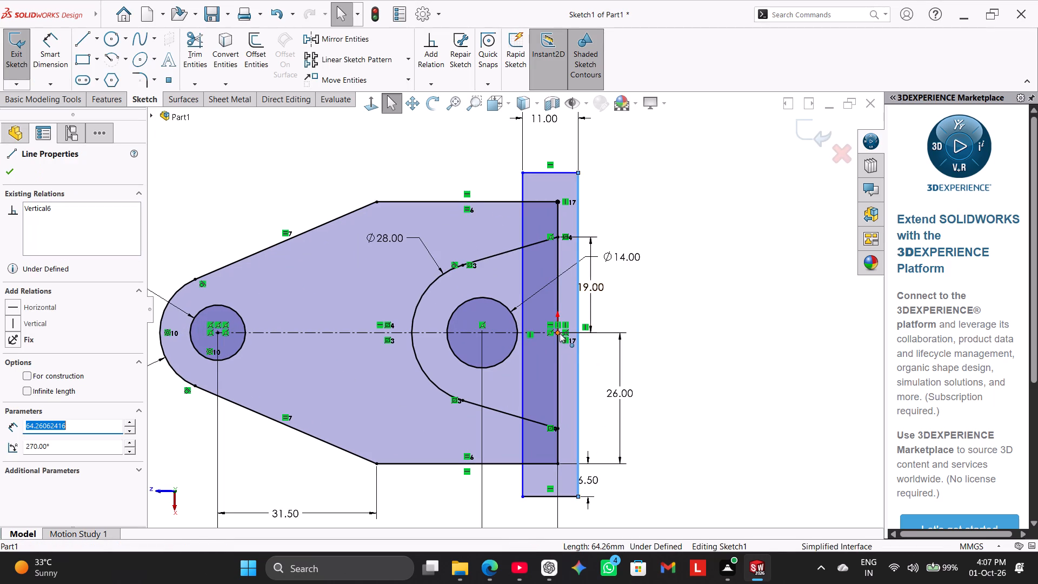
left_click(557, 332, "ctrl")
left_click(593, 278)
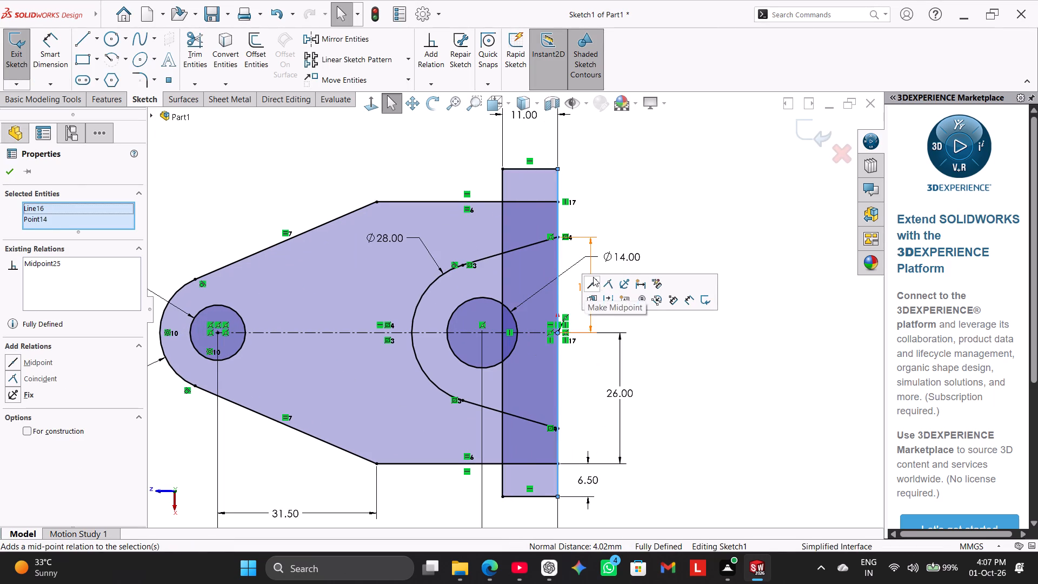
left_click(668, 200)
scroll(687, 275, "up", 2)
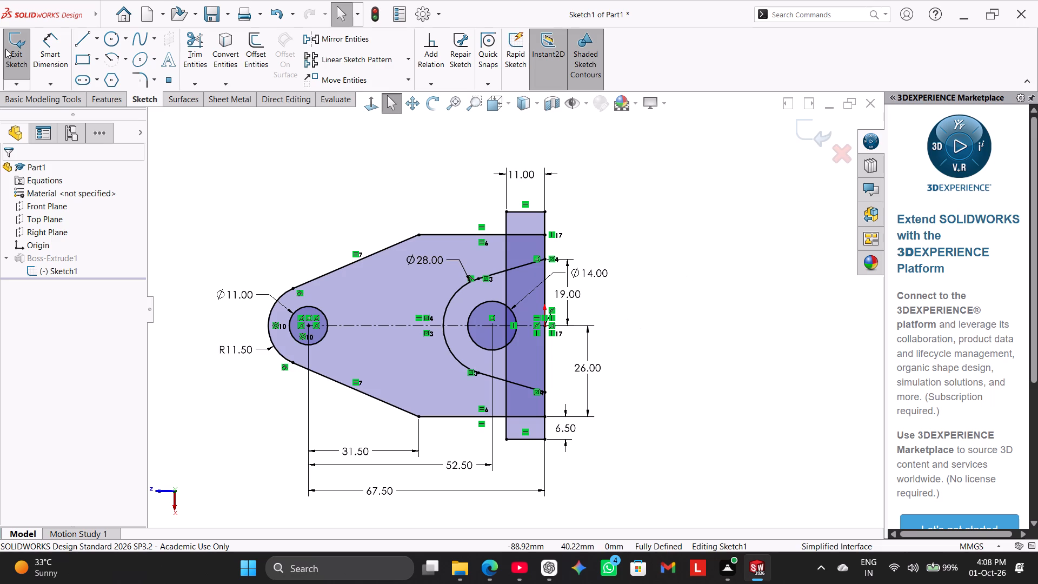
Try to exit the sketch and examine the rebuild problem with Check Sketch for Feature, declining the automatic fix.
left_click(107, 93)
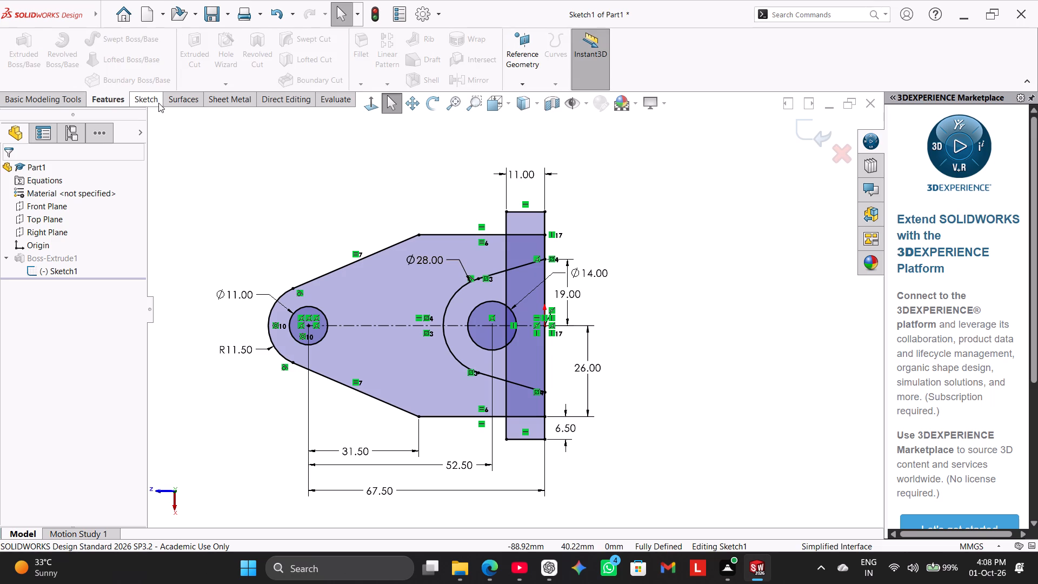
left_click(158, 103)
left_click(18, 48)
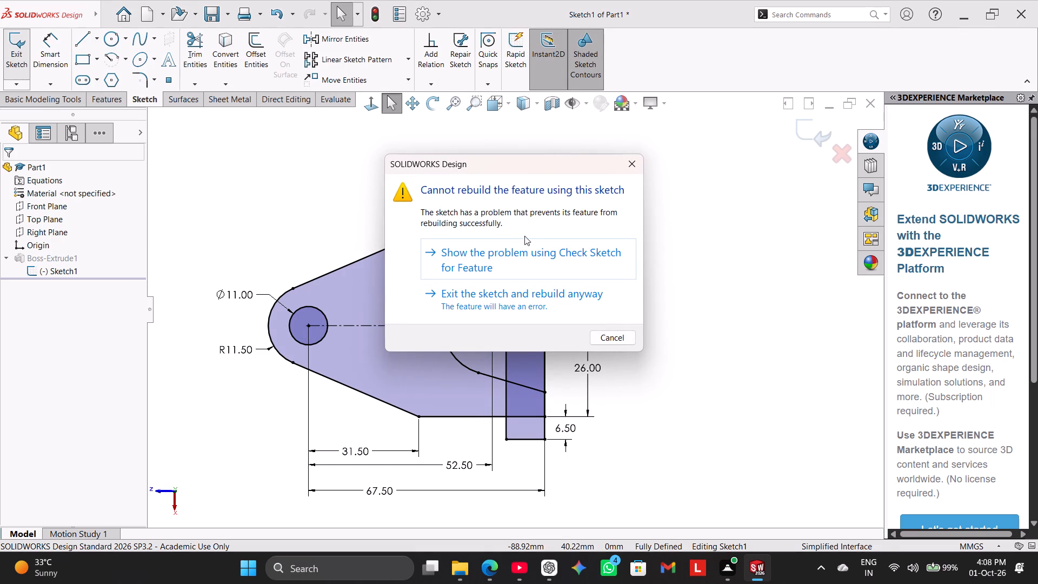
left_click(575, 258)
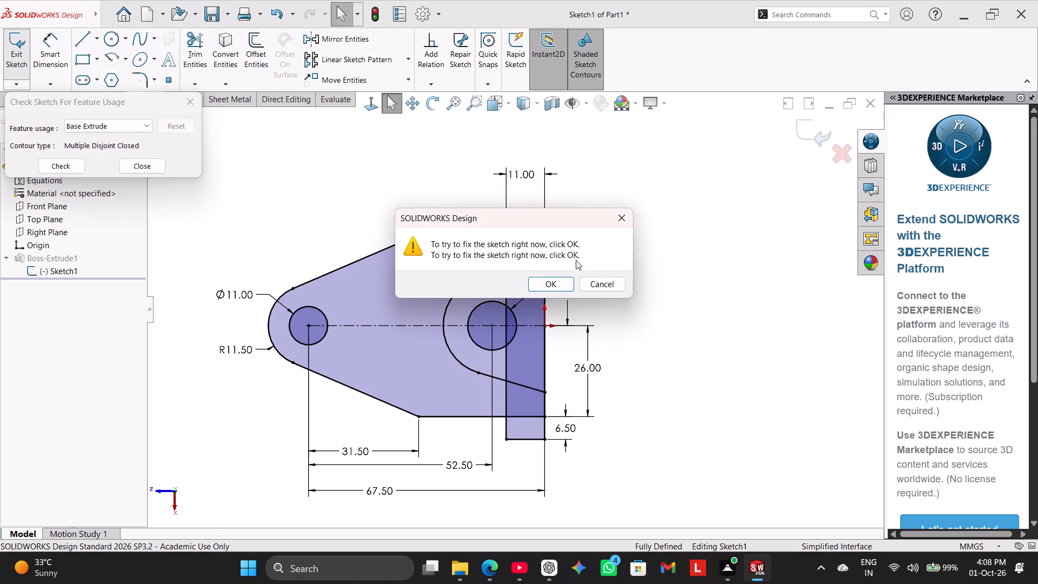
left_click(617, 220)
left_click(131, 165)
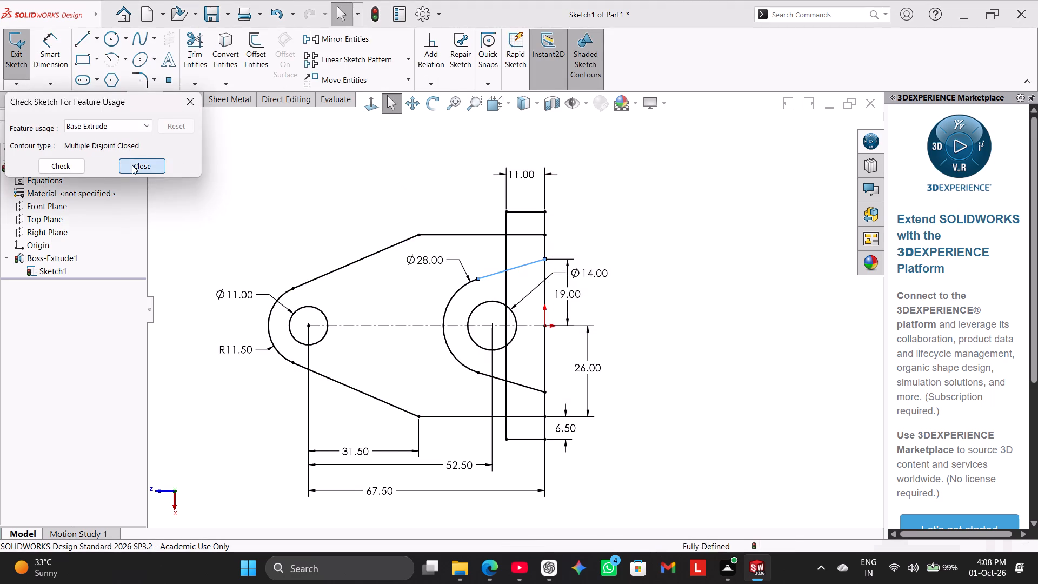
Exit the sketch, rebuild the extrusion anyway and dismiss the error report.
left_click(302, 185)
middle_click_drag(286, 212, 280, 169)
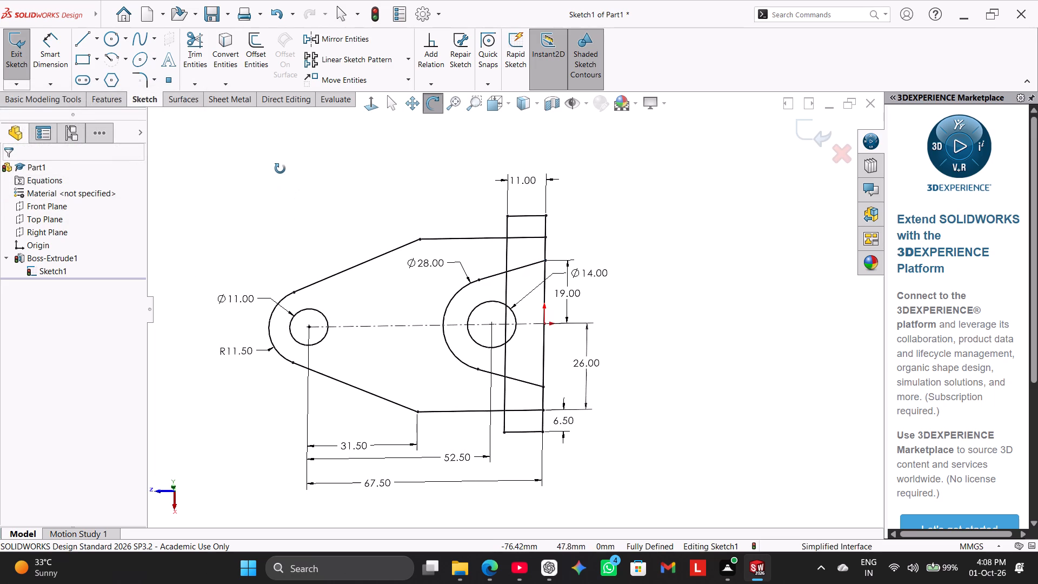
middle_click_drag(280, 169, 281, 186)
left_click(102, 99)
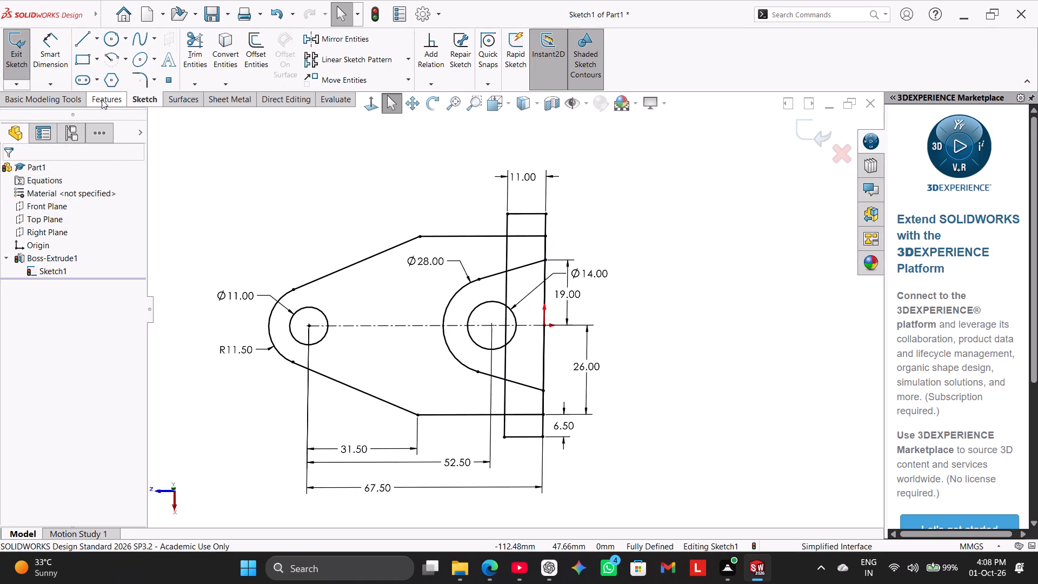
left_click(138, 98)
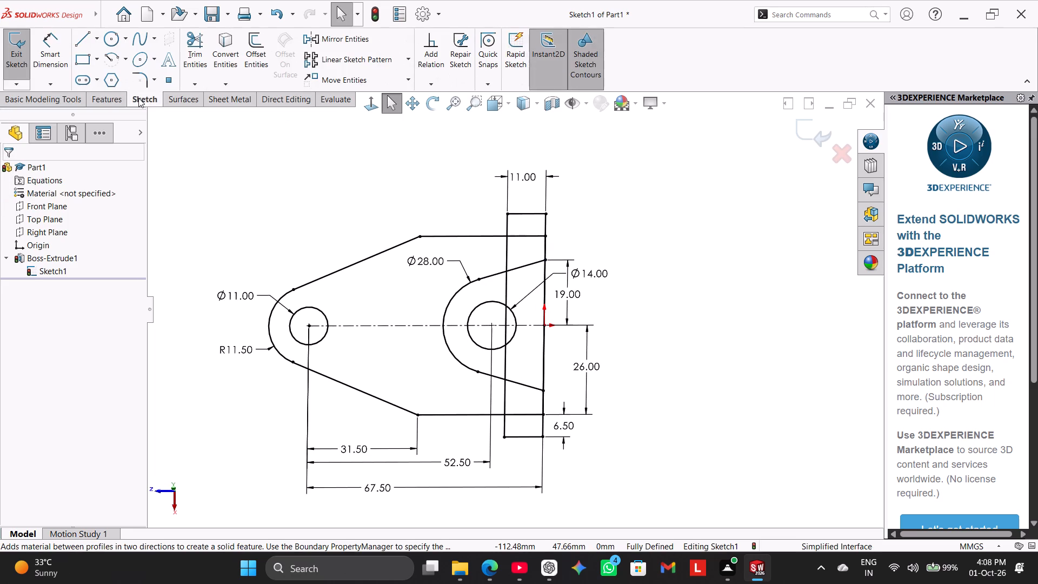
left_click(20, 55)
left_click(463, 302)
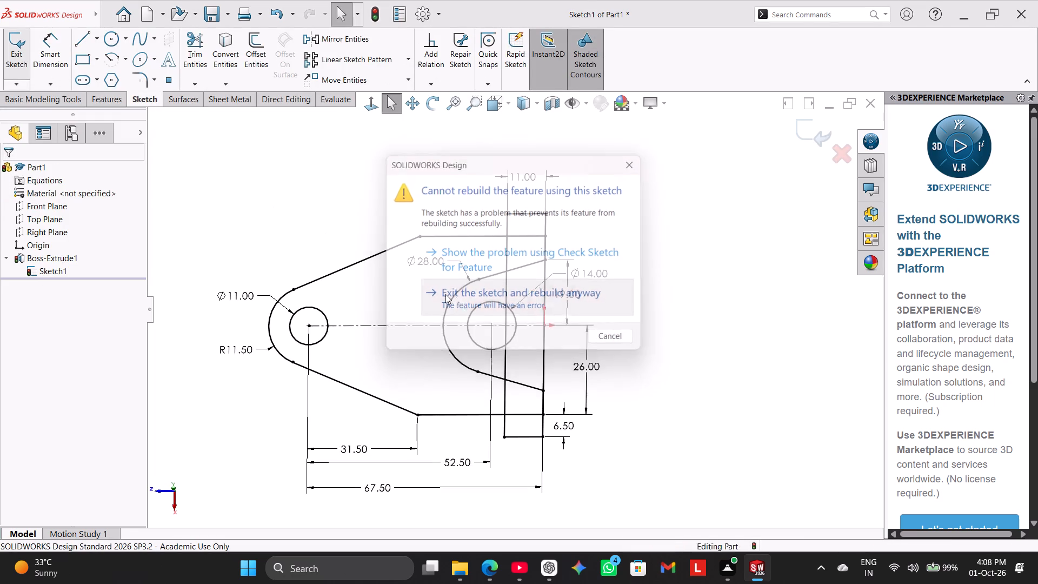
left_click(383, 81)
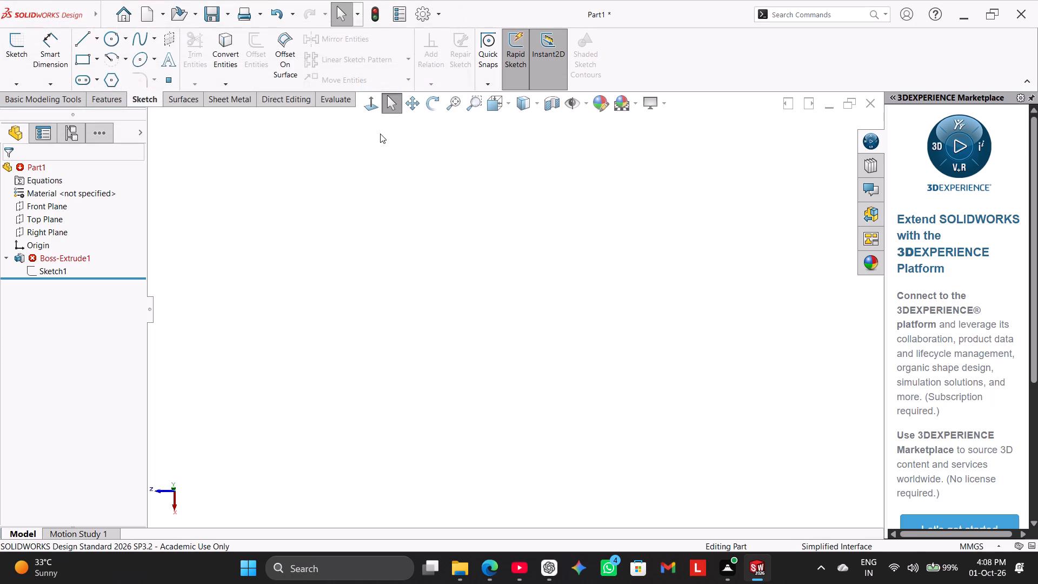
Undo the sketch exit, then keep undoing until the straight-end rectangle and its dimensions and relation are removed.
key("ctrl+z")
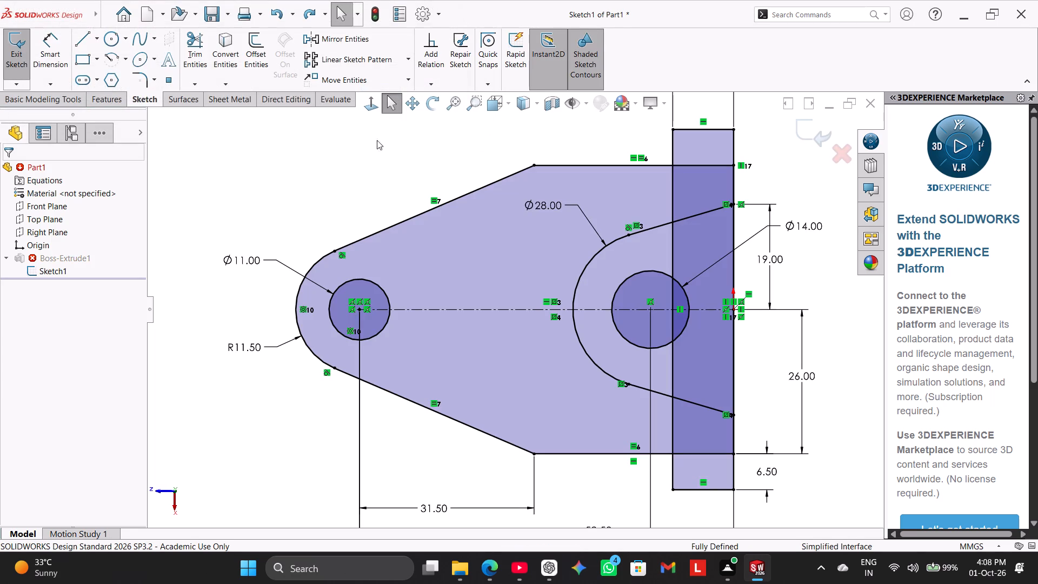
left_click(312, 167)
scroll(312, 211, "up", 2)
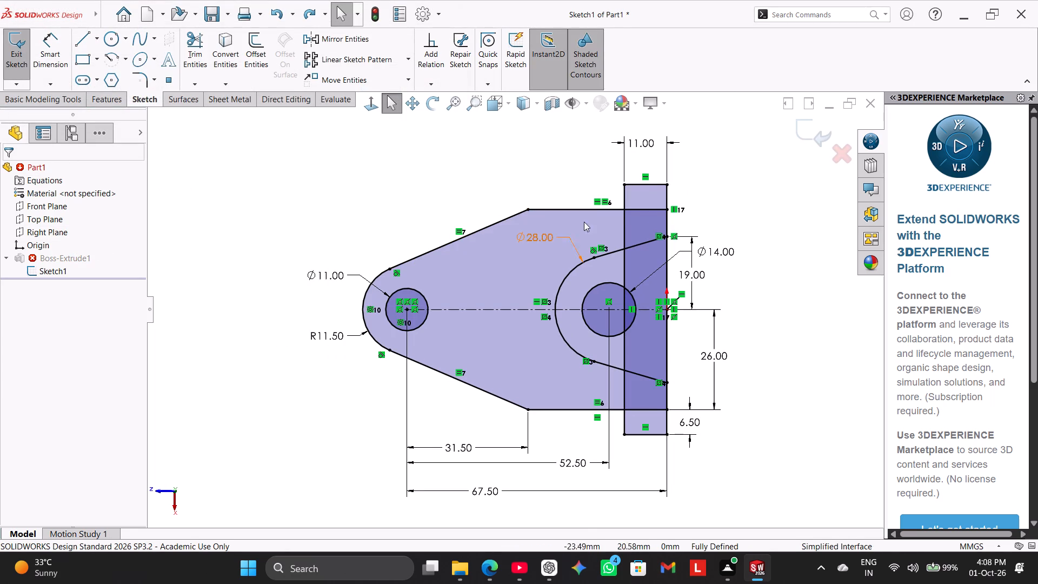
right_click(629, 184)
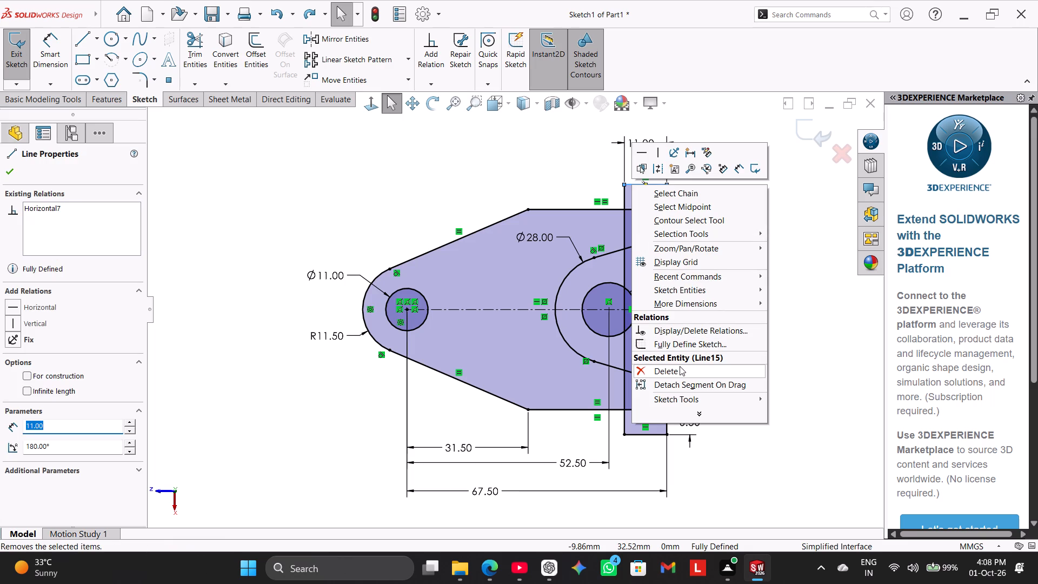
left_click(816, 251)
key("ctrl+z")
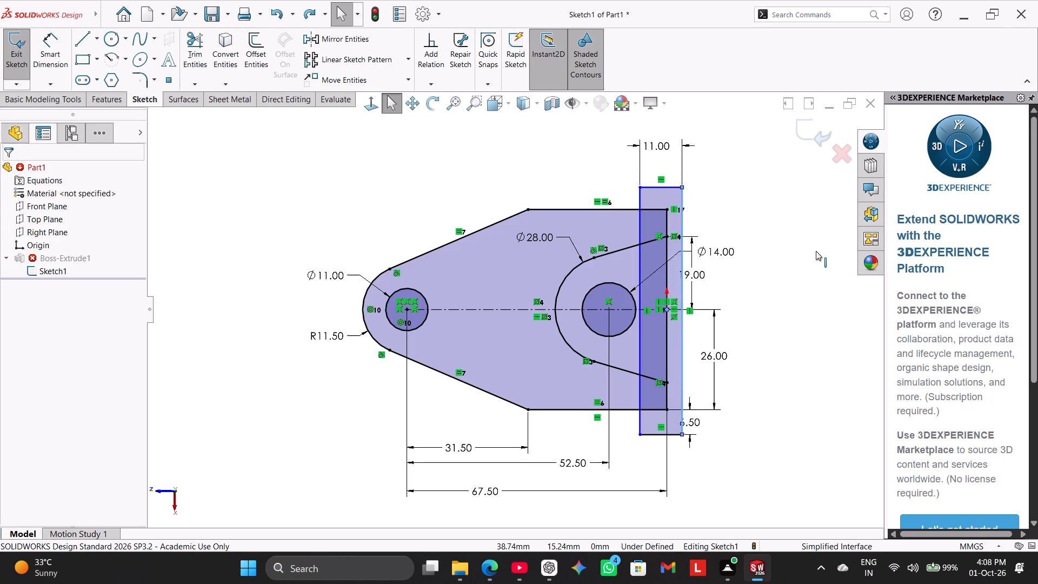
key("ctrl+z")
key("ctrl+z")
key("ctrl+z")
key("ctrl+z")
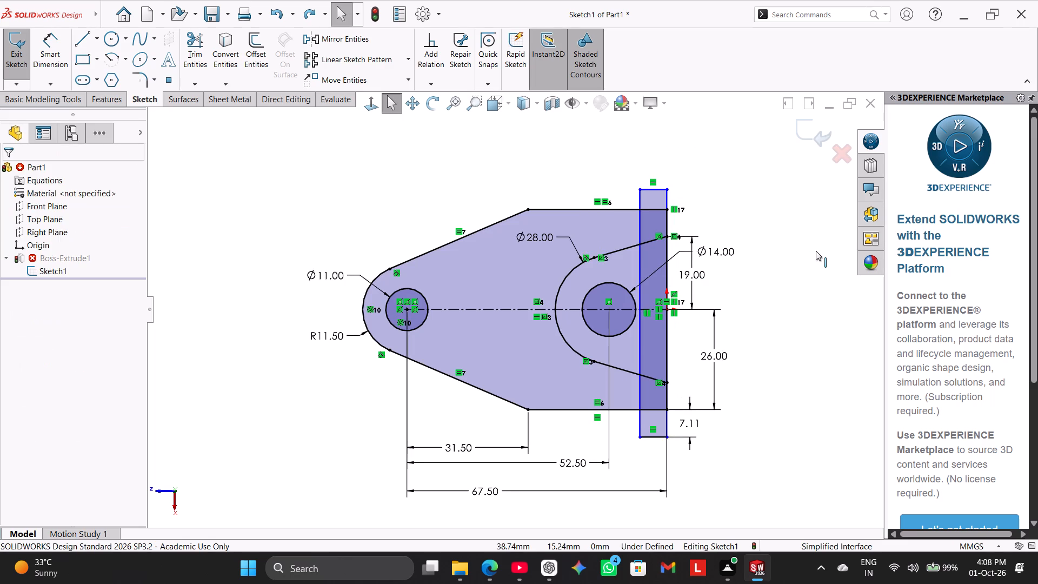
key("ctrl+z")
key("ctrl+z")
left_click(734, 173)
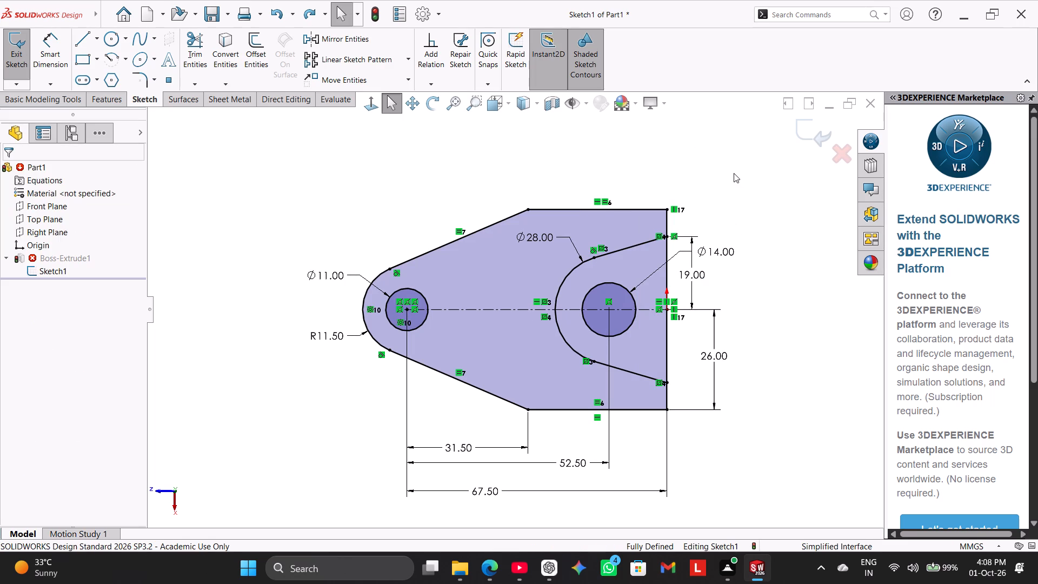
Check the sketch again for Base Extrude problems and decline the automatic fix.
left_click(12, 52)
left_click(531, 243)
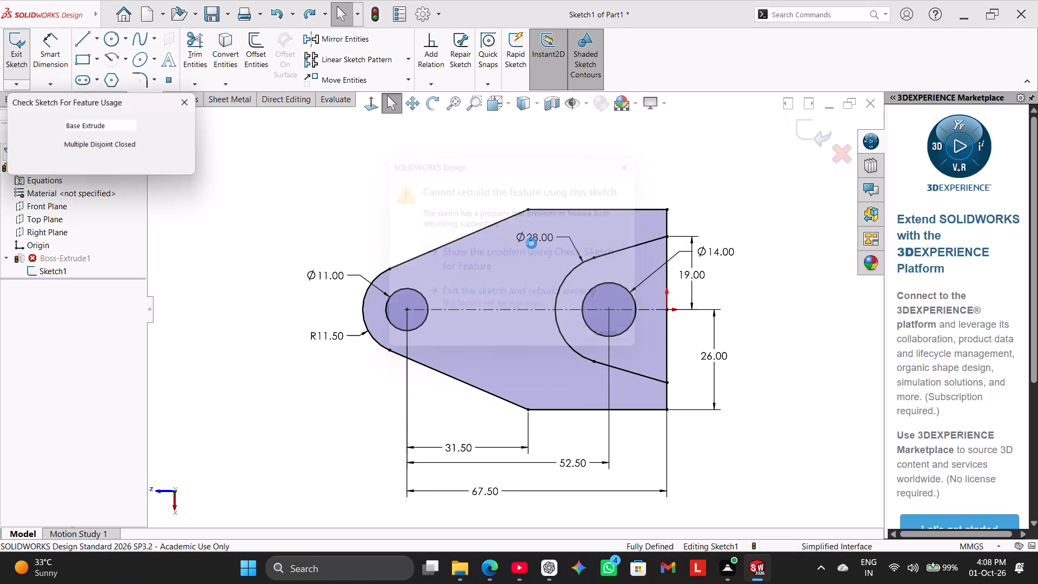
left_click(138, 164)
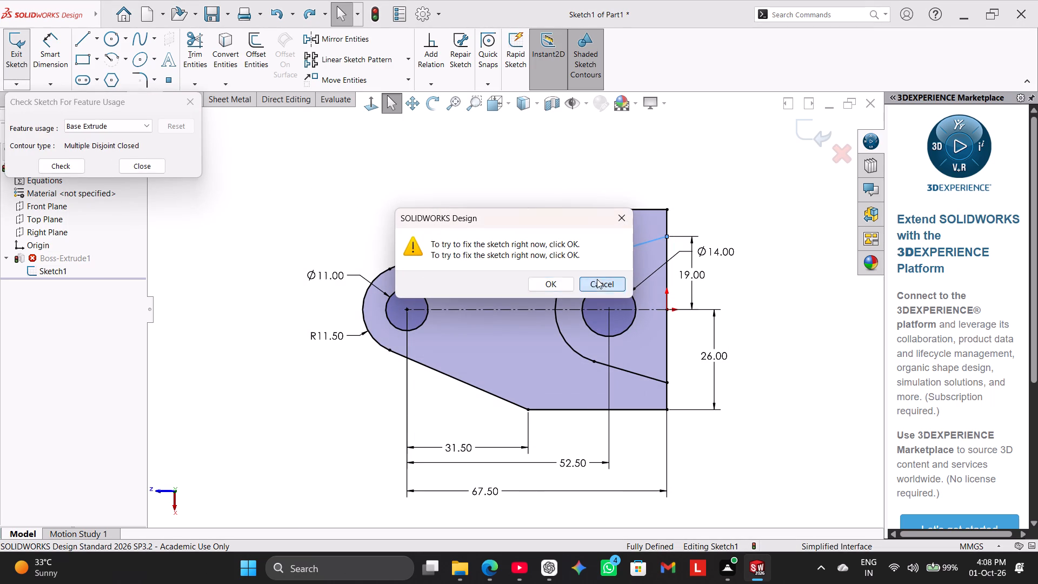
left_click(597, 279)
left_click(137, 167)
Exit the sketch, rebuilding the extrusion despite its error, and dismiss the error report.
left_click(11, 51)
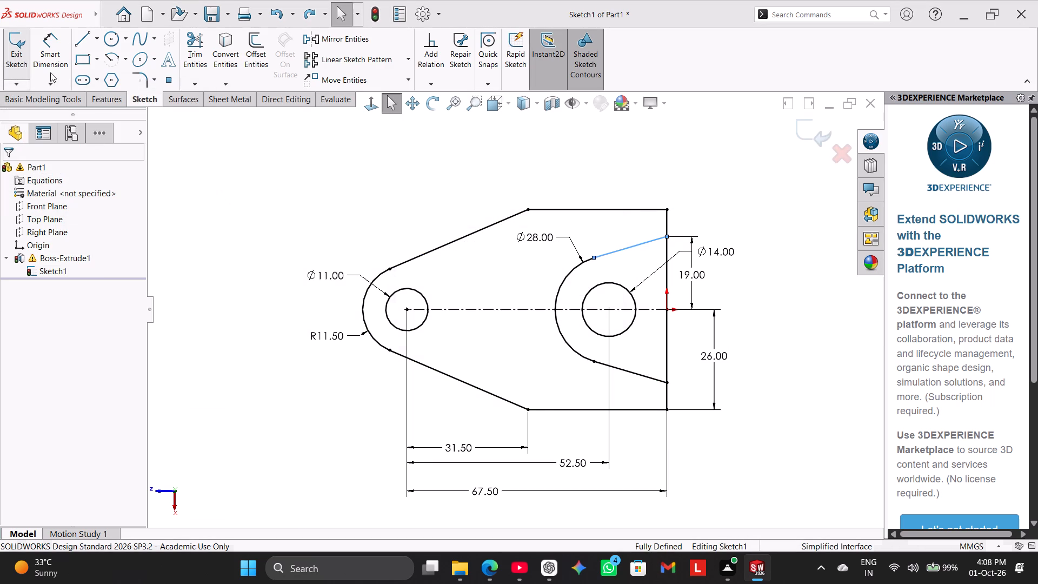
left_click(485, 289)
left_click(386, 87)
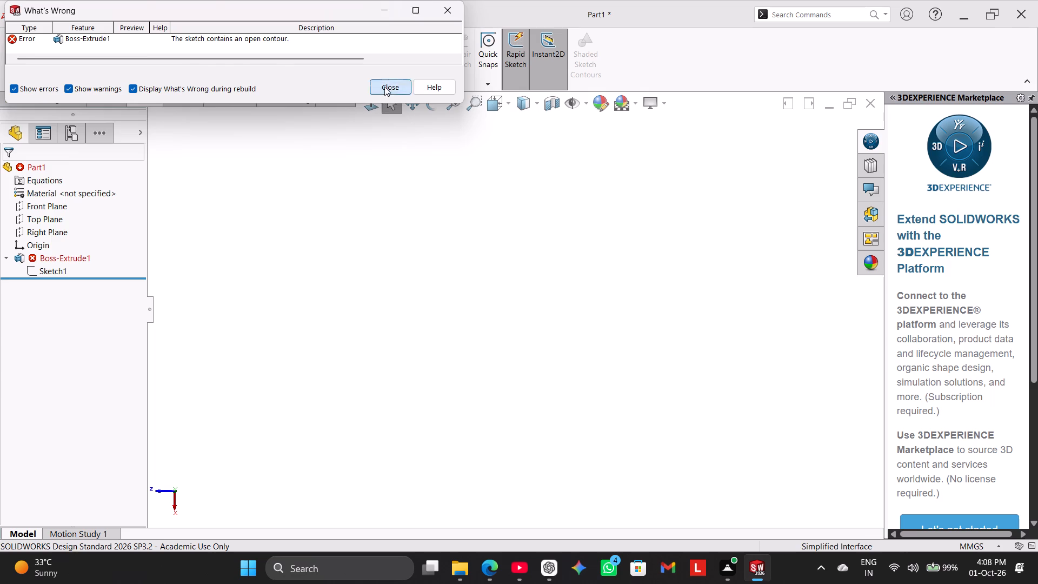
Delete the failed Boss-Extrude1 feature while keeping its sketch.
right_click(69, 253)
left_click(121, 333)
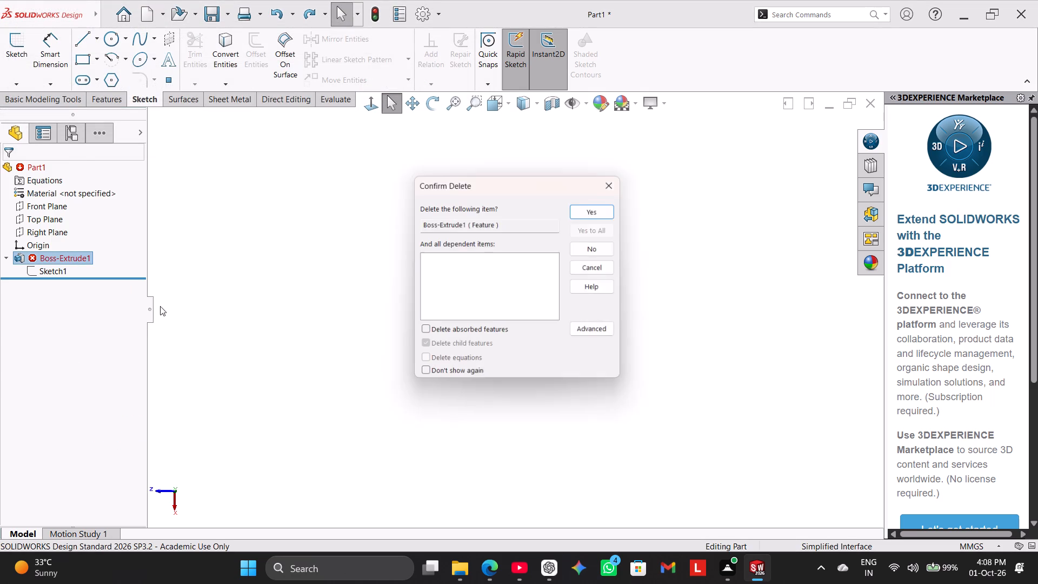
left_click(597, 203)
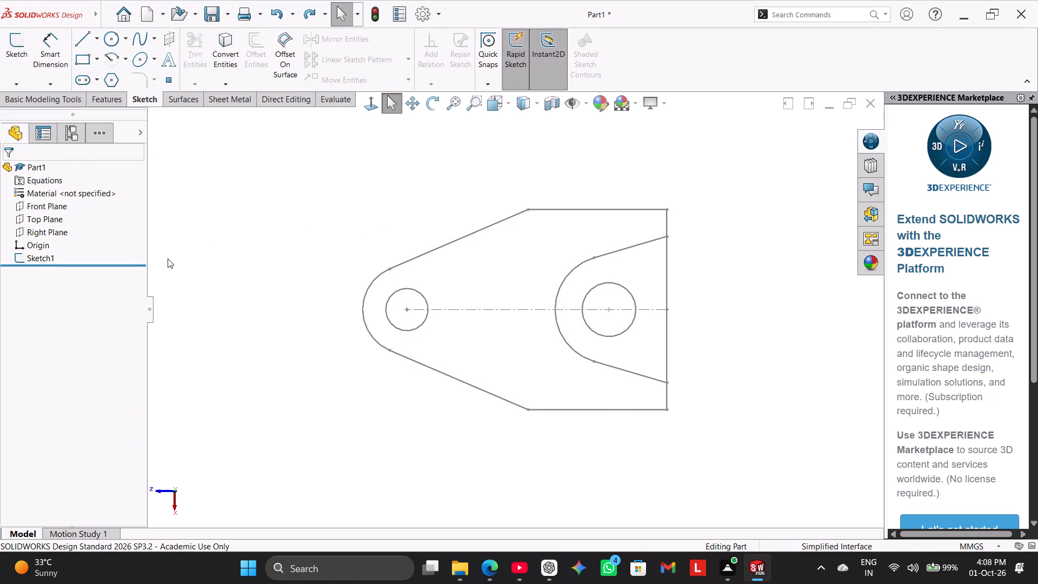
left_click(224, 255)
Extrude the plate's outer contour from Sketch1 as a 10 mm Blind boss.
left_click(103, 97)
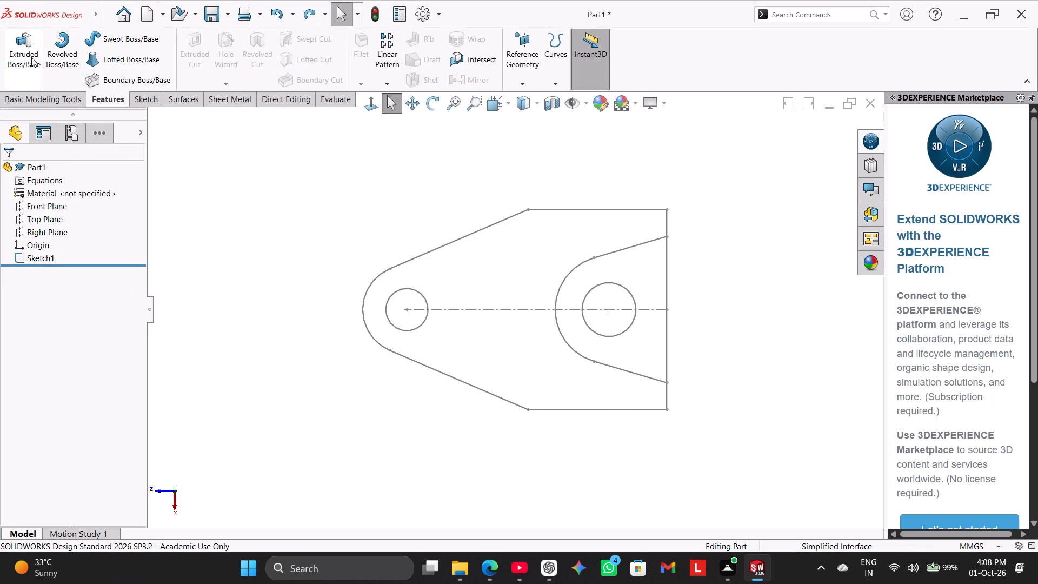
left_click(31, 57)
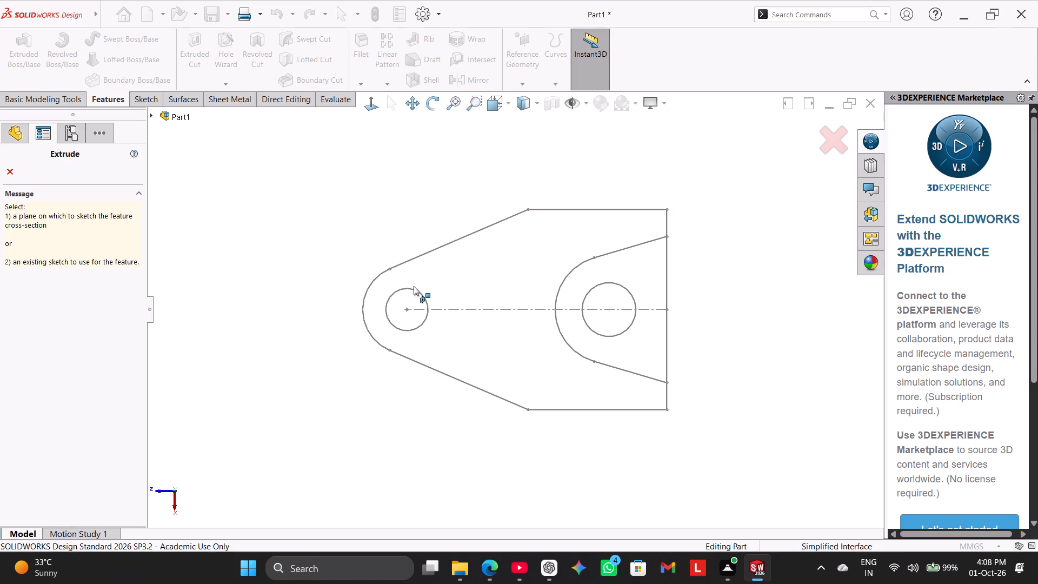
left_click(420, 254)
middle_click_drag(327, 288, 282, 248)
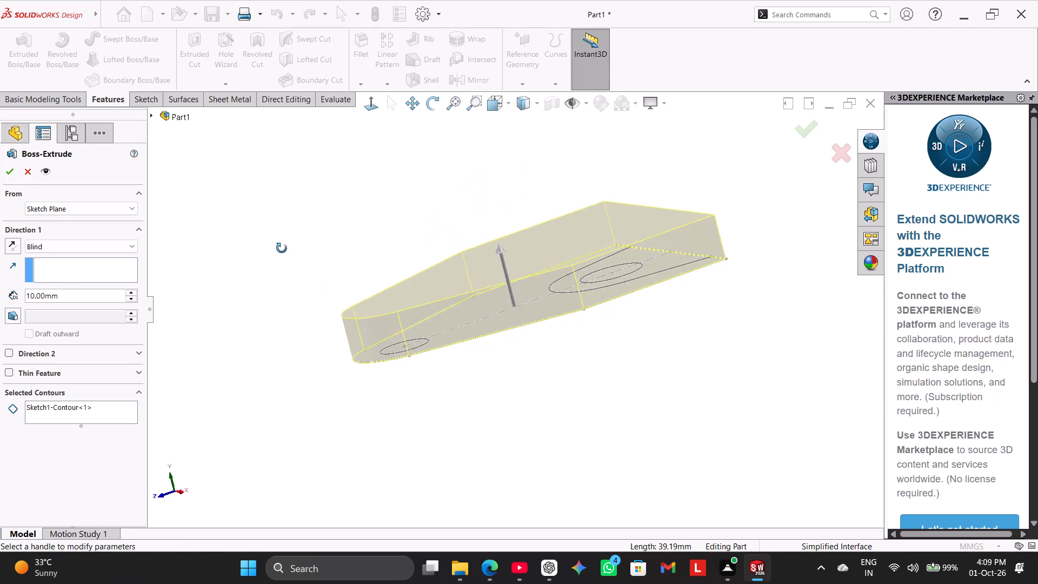
middle_click_drag(282, 248, 270, 306)
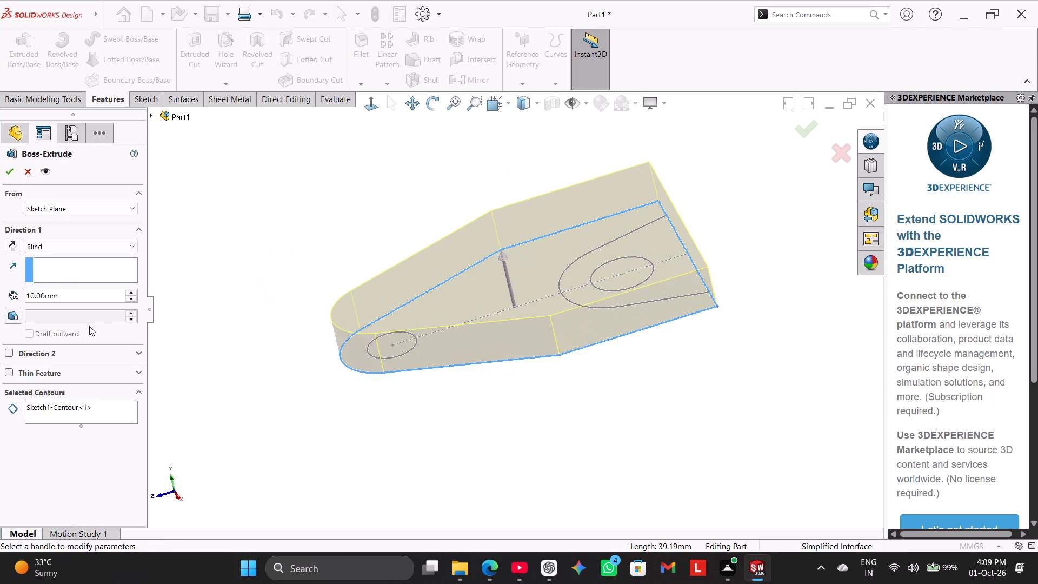
left_click(10, 169)
left_click(215, 188)
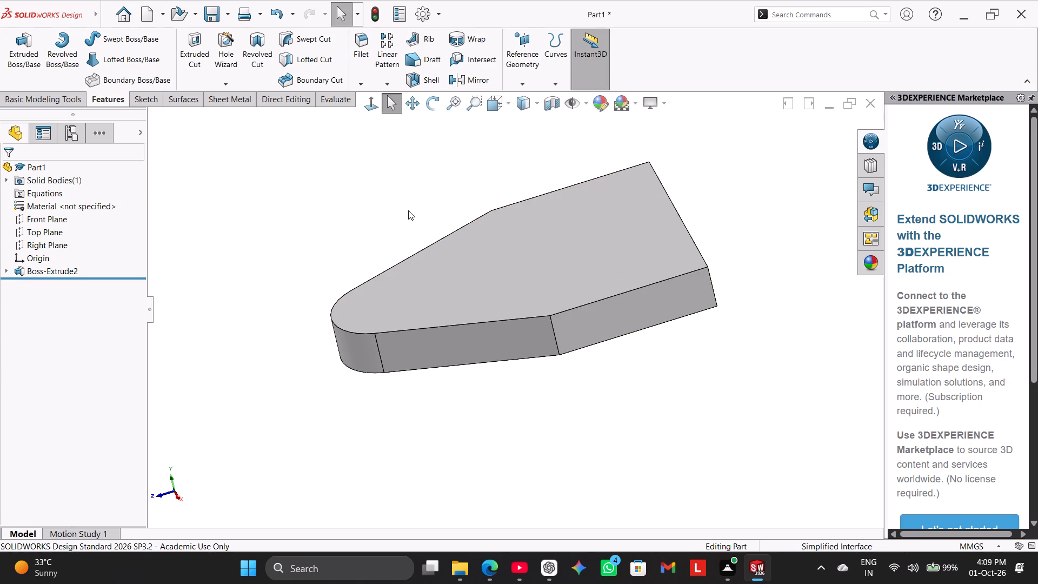
Start a sketch on the plate's top face and draw a corner rectangle about 71 by 9 mm across its straight end.
left_click(143, 100)
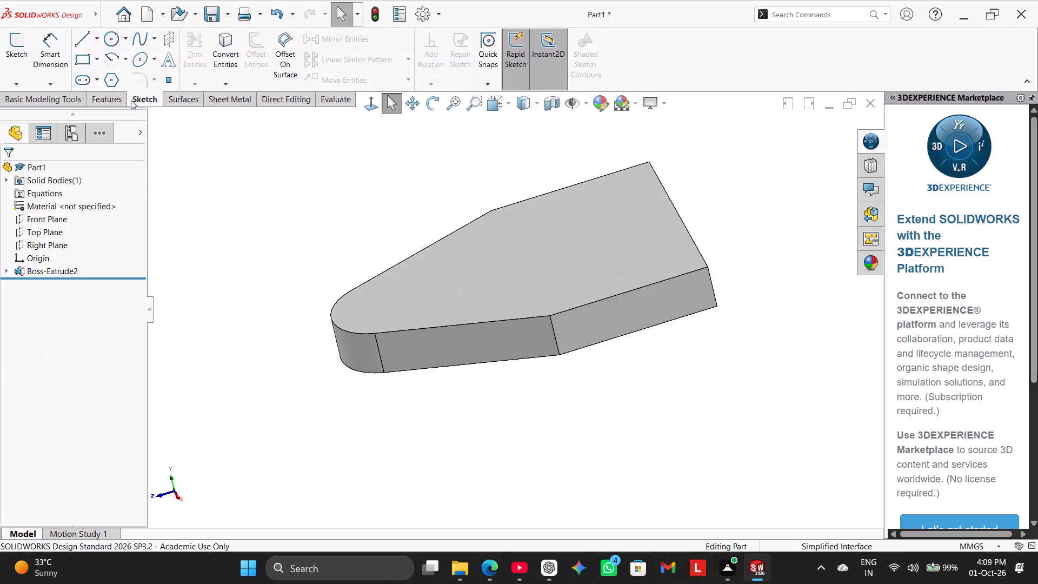
left_click(122, 100)
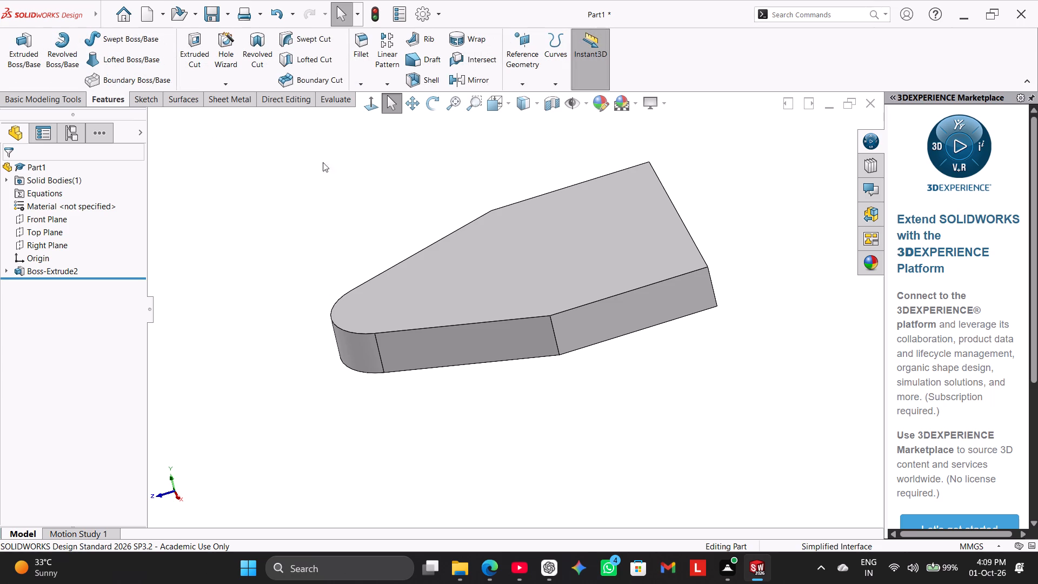
middle_click_drag(345, 165, 352, 218)
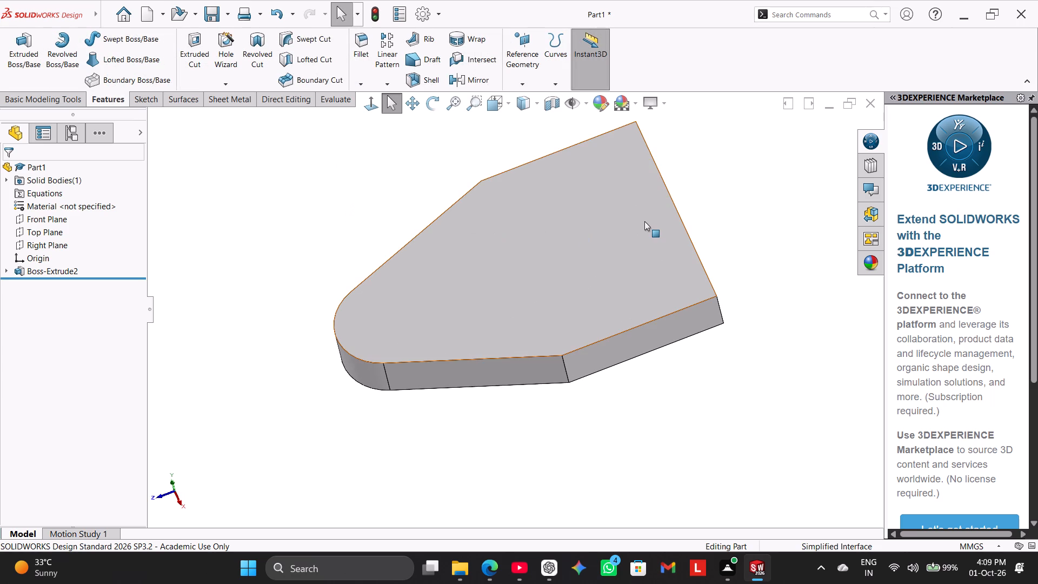
right_click(648, 212)
left_click(675, 200)
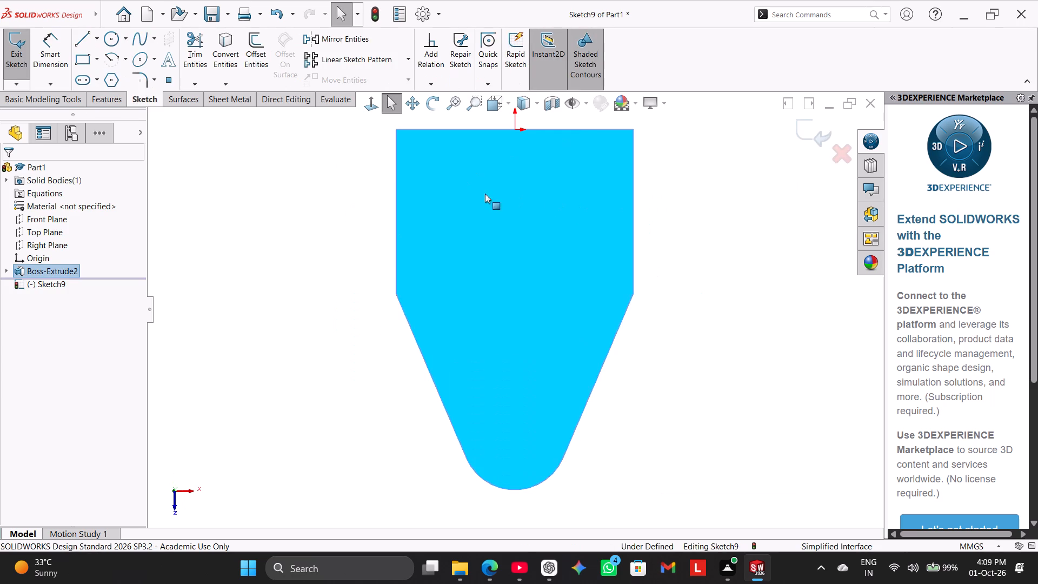
left_click(328, 200)
left_click(89, 62)
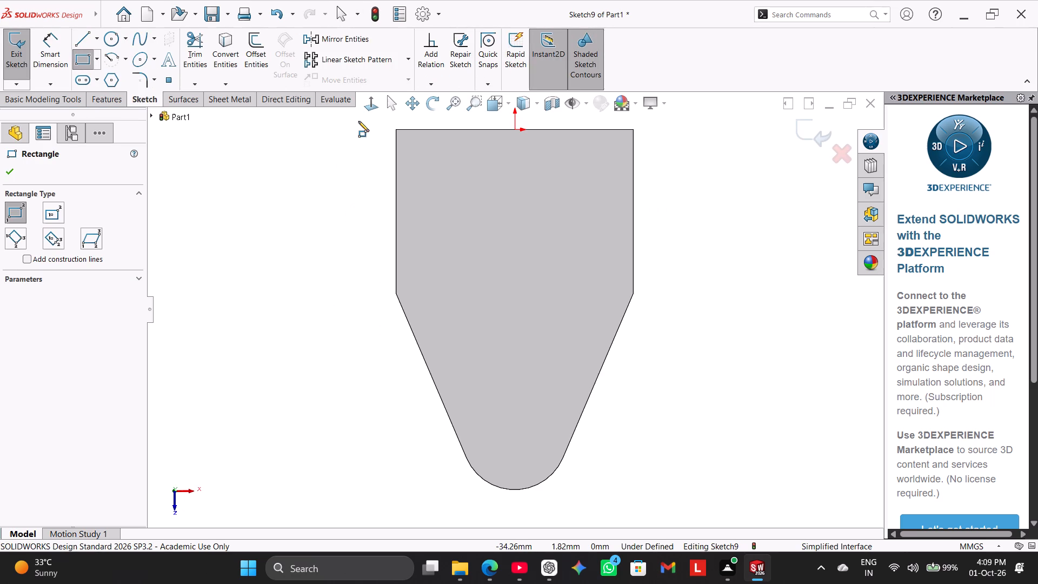
left_click(361, 129)
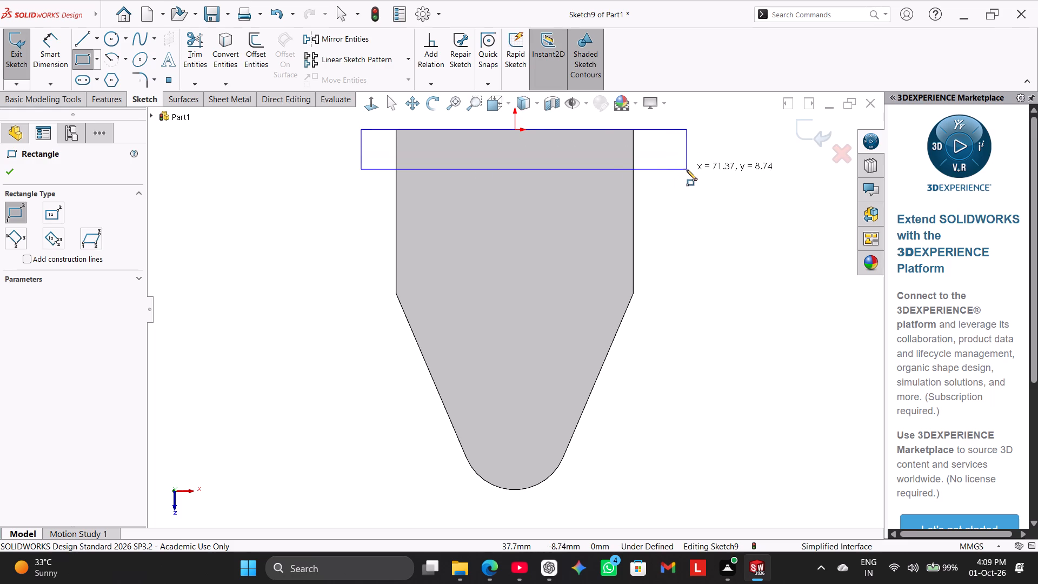
left_click(687, 171)
right_click(744, 125)
left_click(761, 129)
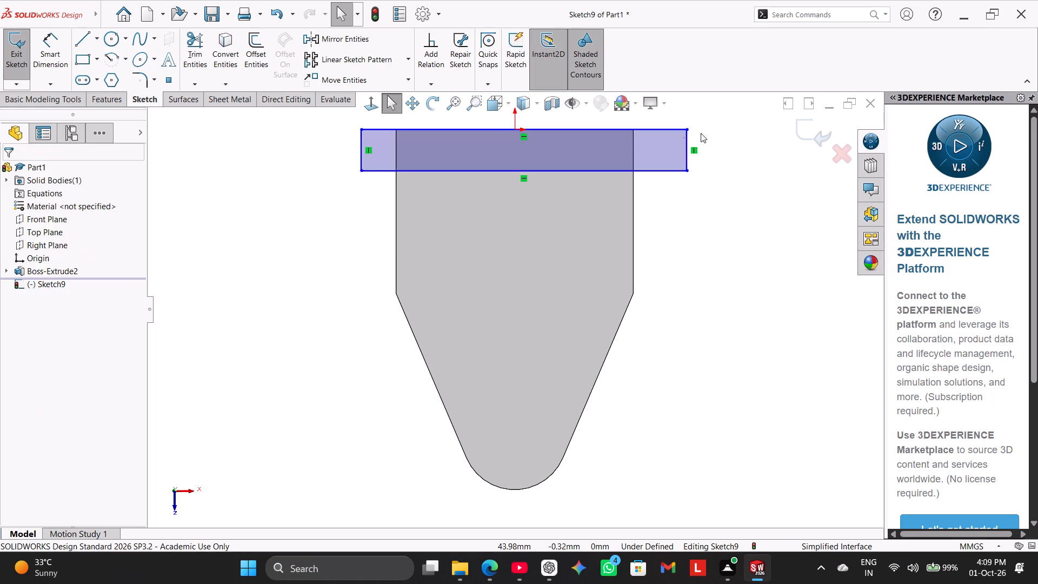
Pull the rectangle's outer long edge inward and add a Midpoint relation between that edge and the origin.
left_click_drag(561, 130, 562, 135)
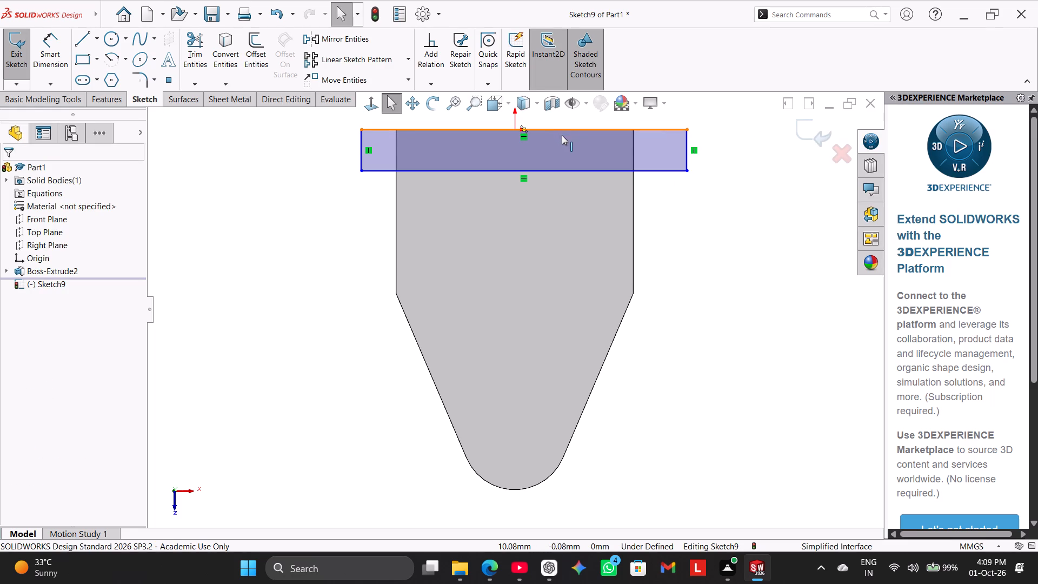
left_click_drag(562, 135, 563, 161)
left_click(756, 185)
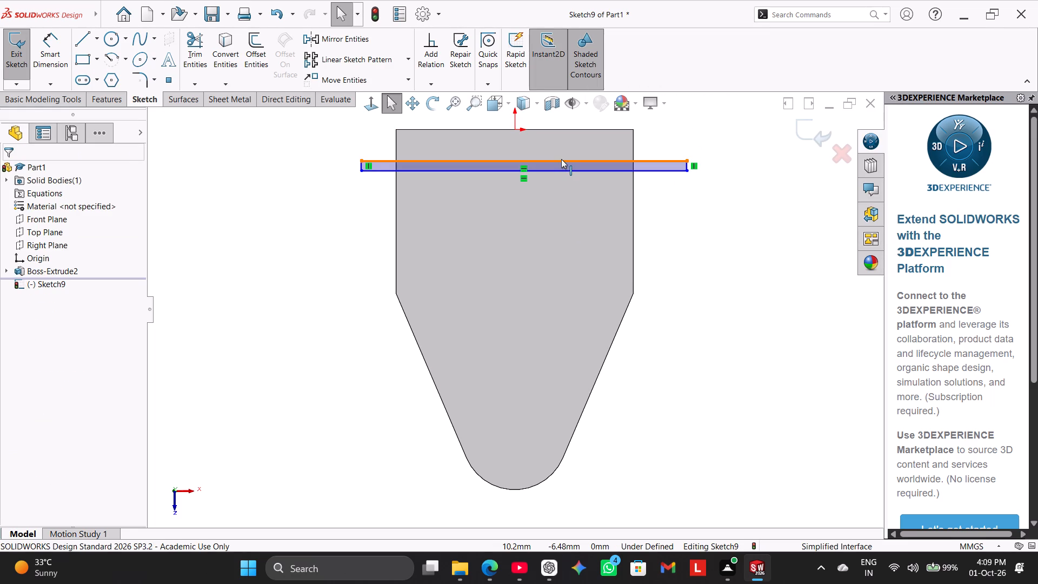
left_click(561, 159, "ctrl")
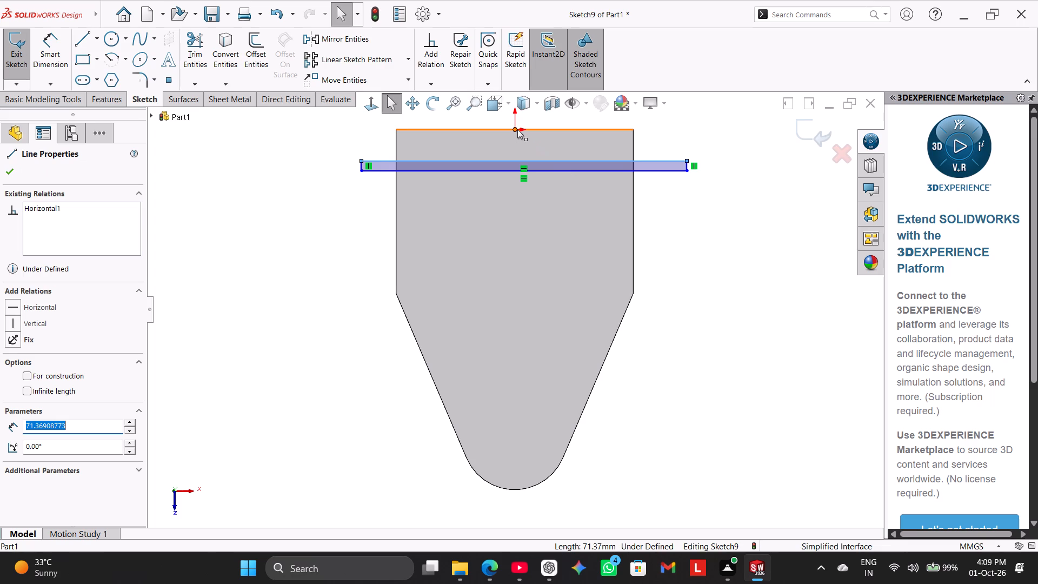
left_click(517, 129, "ctrl")
left_click(548, 83)
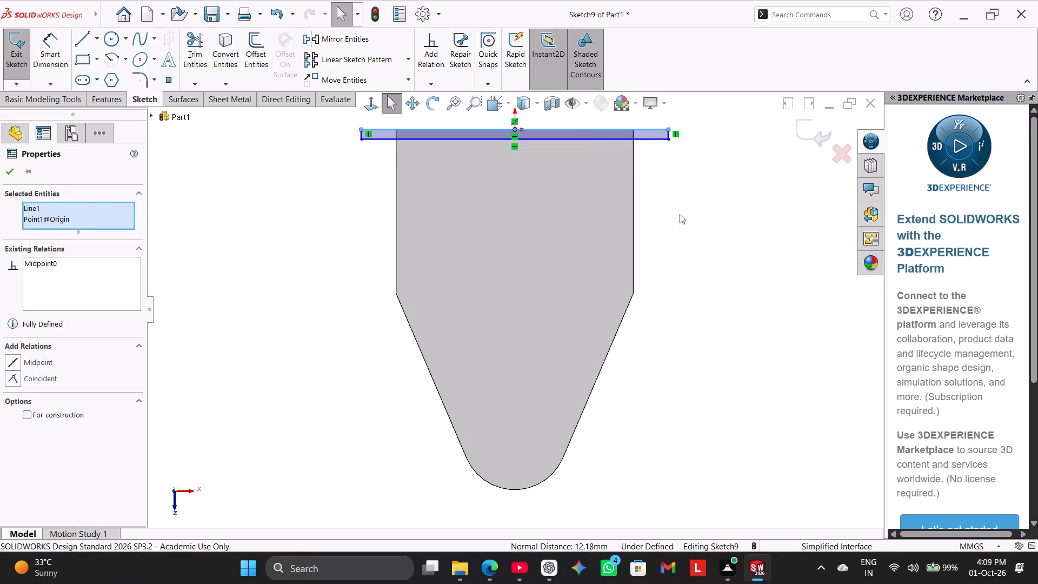
left_click(721, 228)
Dimension the rectangle's short side to 11 mm.
left_click(58, 58)
scroll(462, 97, "down", 3)
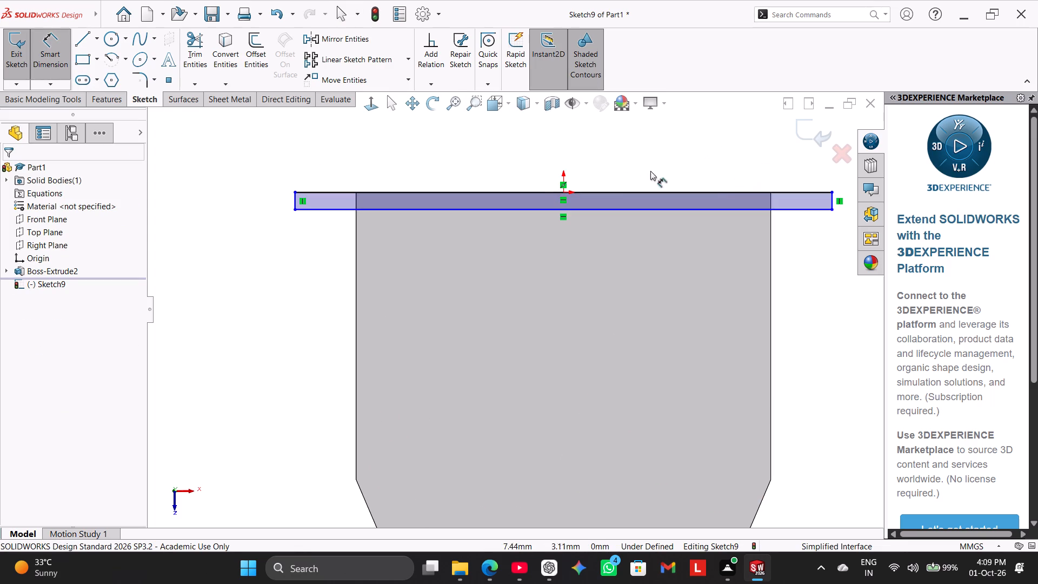
scroll(727, 176, "up", 2)
left_click(733, 233)
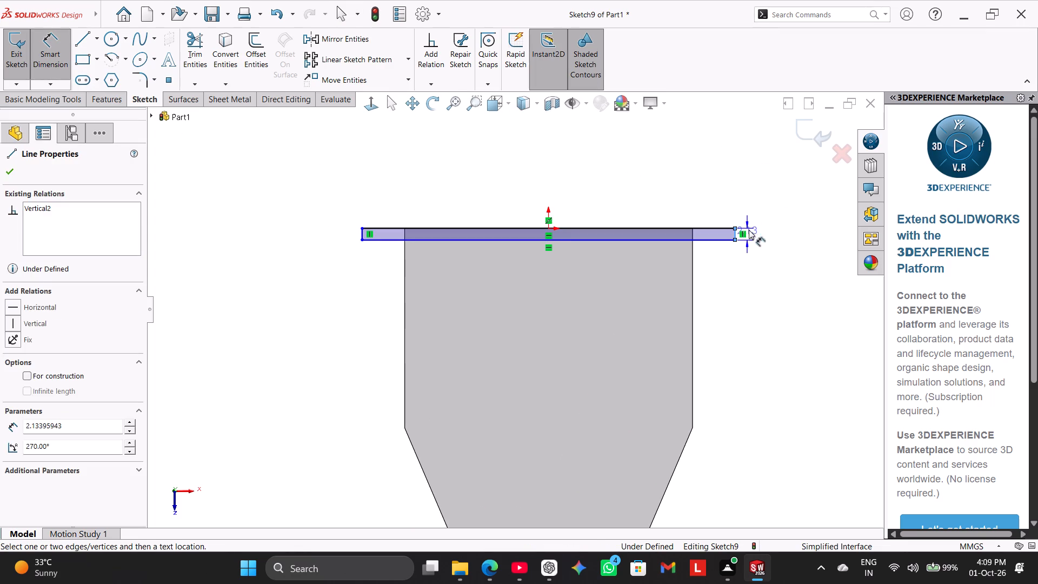
left_click(797, 234)
type("11")
key("Return")
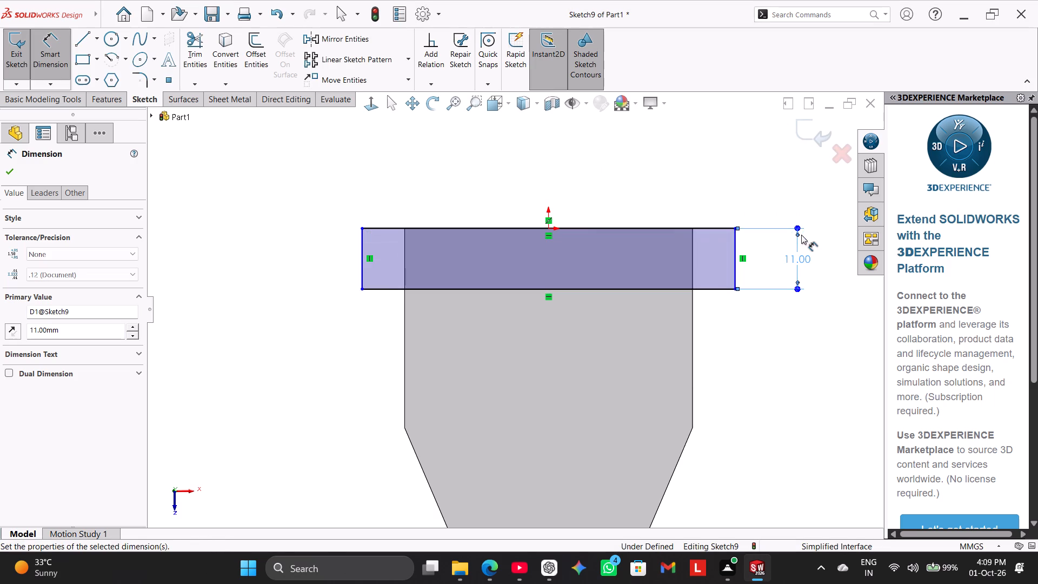
right_click(703, 185)
left_click(757, 217)
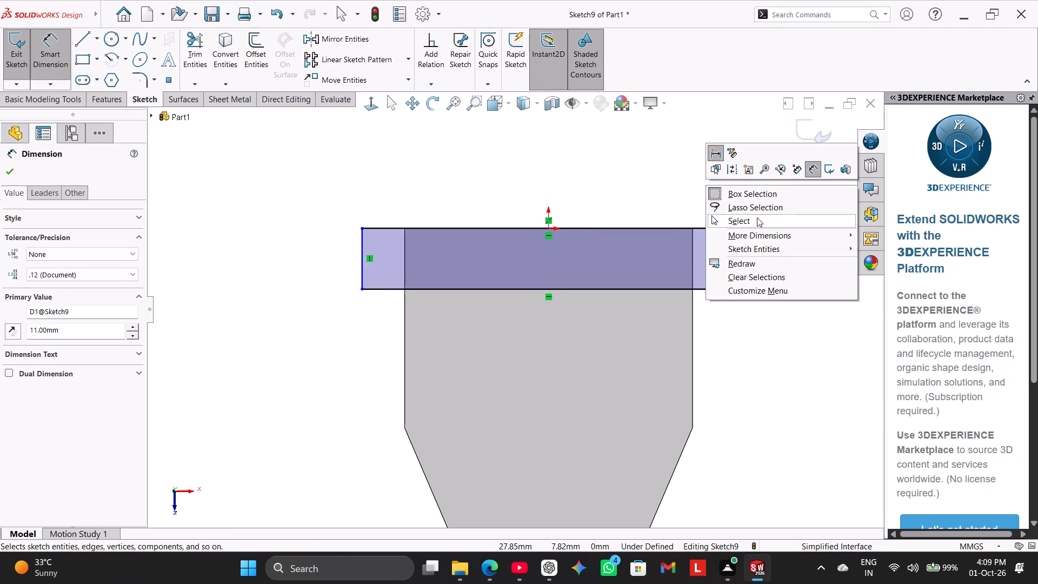
Dimension the rectangle's overhang beyond the plate's straight side edge to 6.5 mm.
left_click(42, 55)
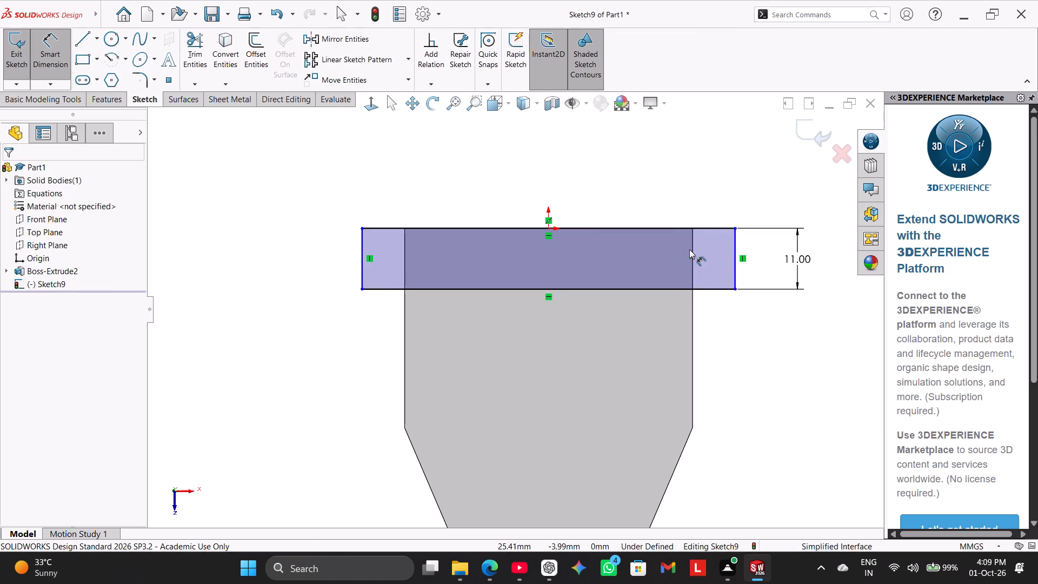
left_click(693, 251)
left_click(734, 247)
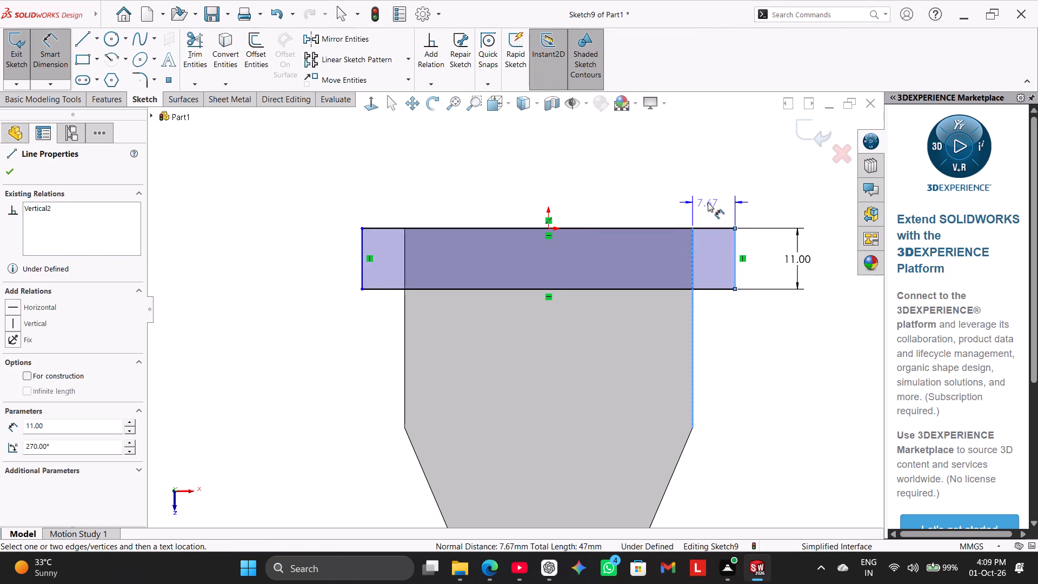
left_click(708, 202)
type("6.5")
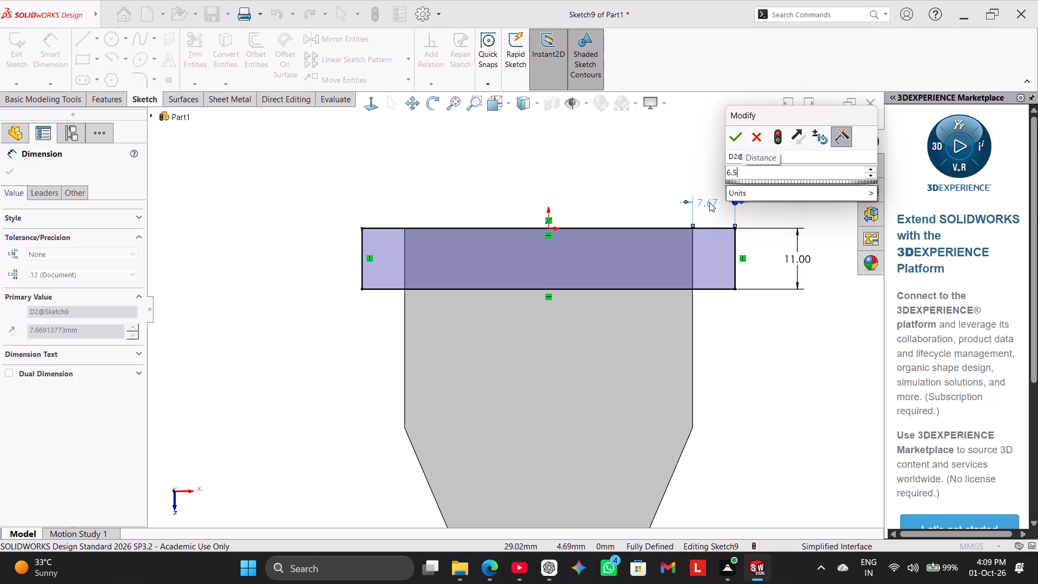
key("Return")
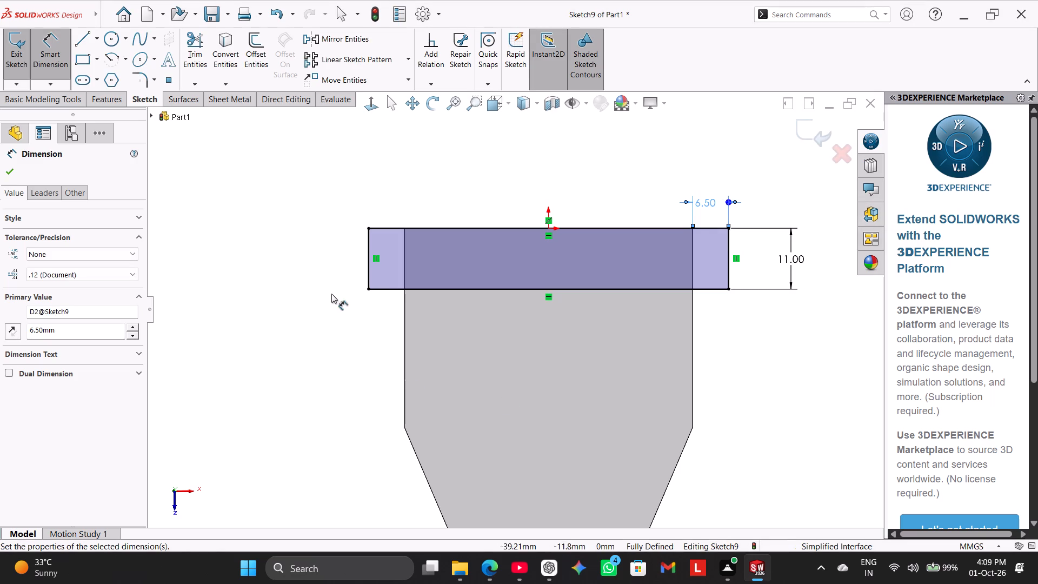
right_click(309, 234)
left_click(338, 271)
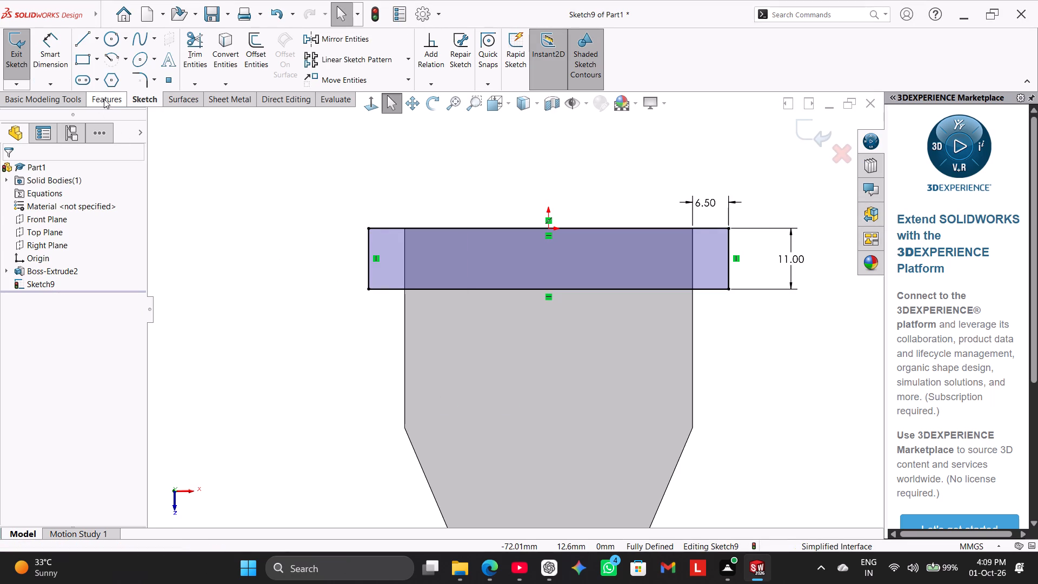
Extrude the rectangle 12 mm as a Blind boss merged with the plate.
left_click(104, 99)
left_click(39, 49)
middle_click_drag(233, 281, 237, 250)
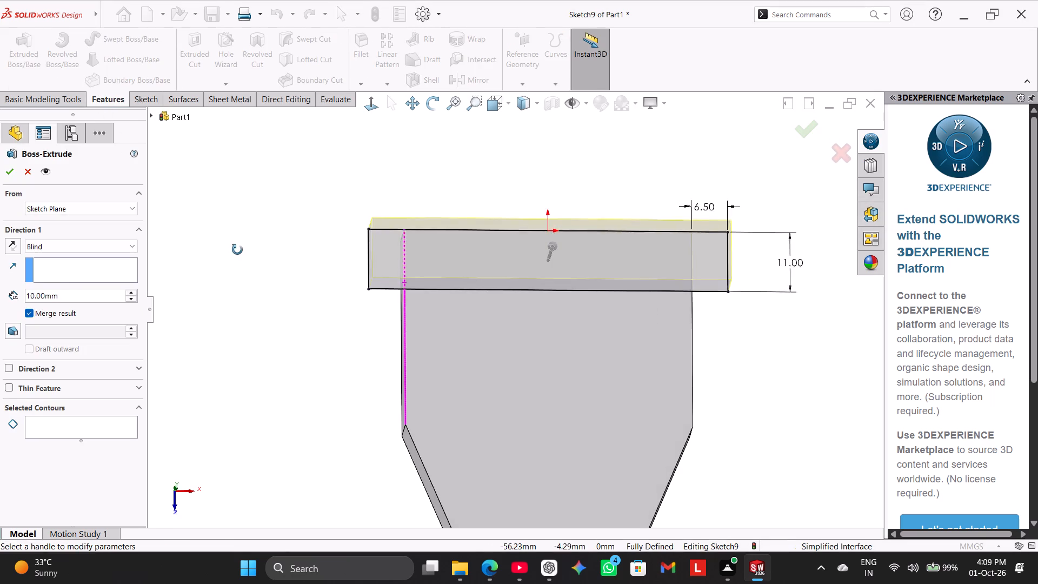
middle_click_drag(237, 250, 245, 193)
double_click(98, 297)
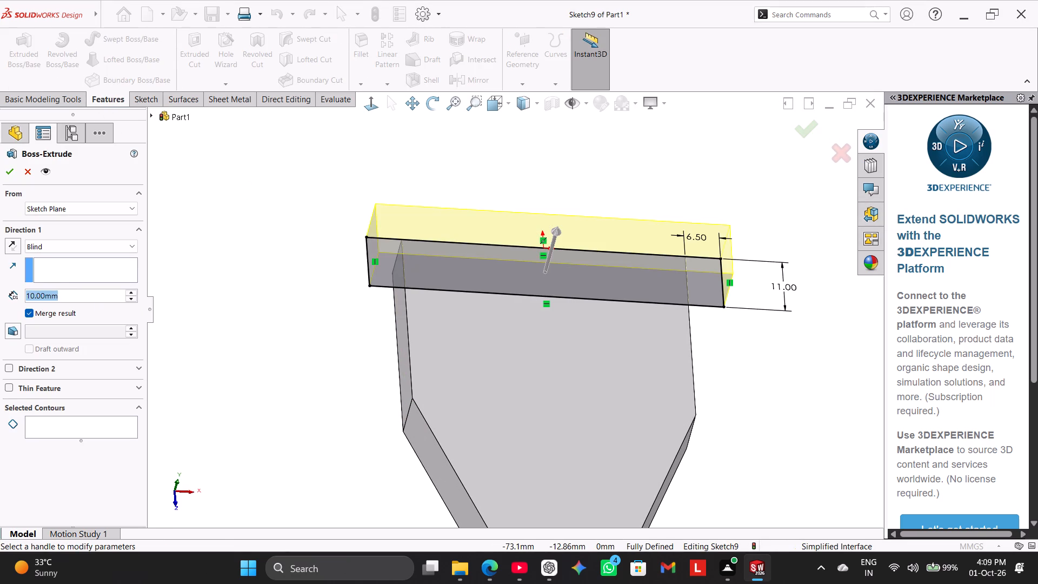
type("12")
key("Return")
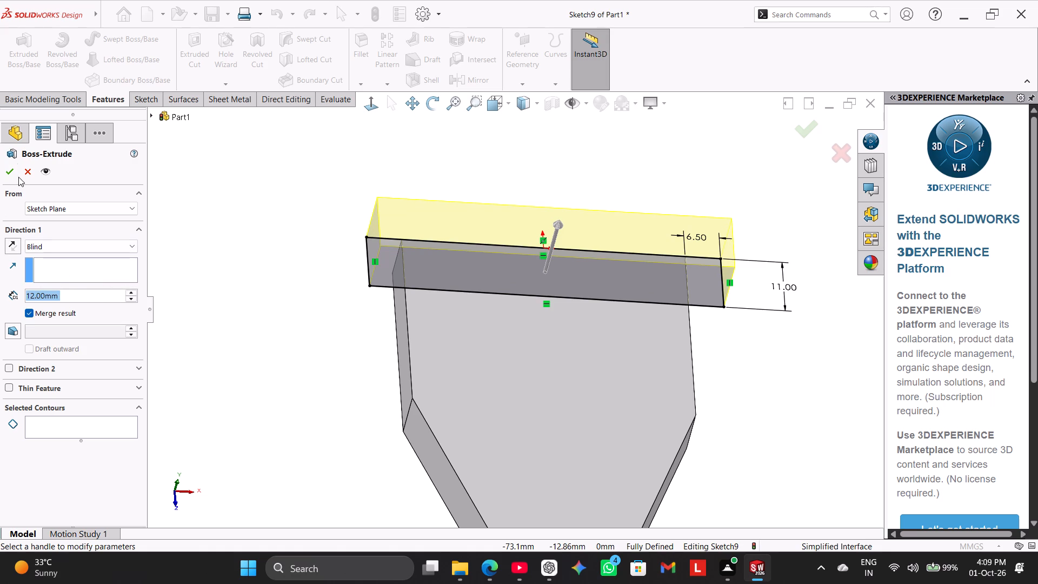
left_click(18, 176)
left_click(11, 176)
left_click(210, 205)
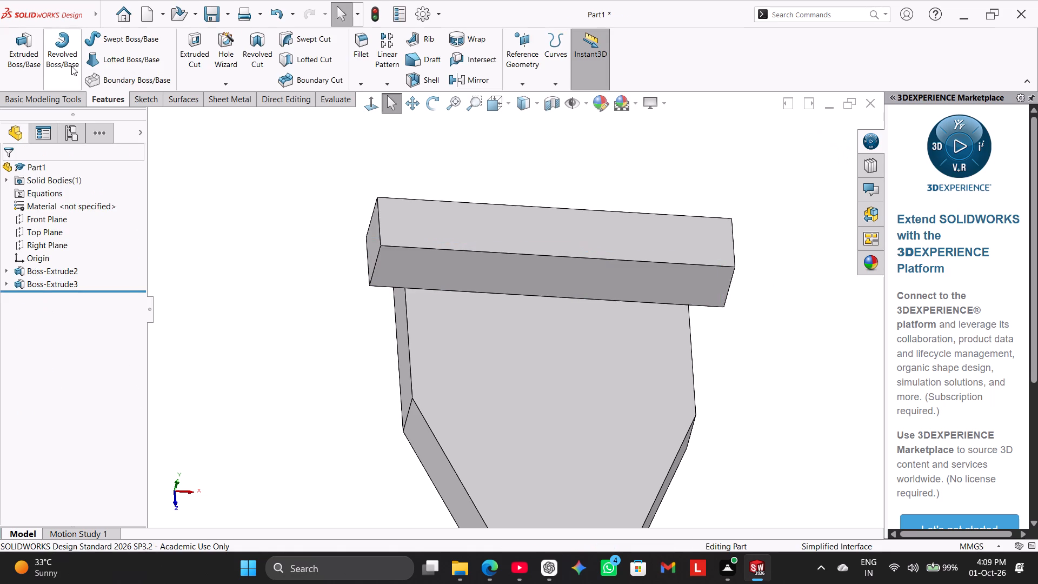
Start another boss extrusion that reuses Sketch1 from under Boss-Extrude2.
left_click(23, 52)
left_click(151, 117)
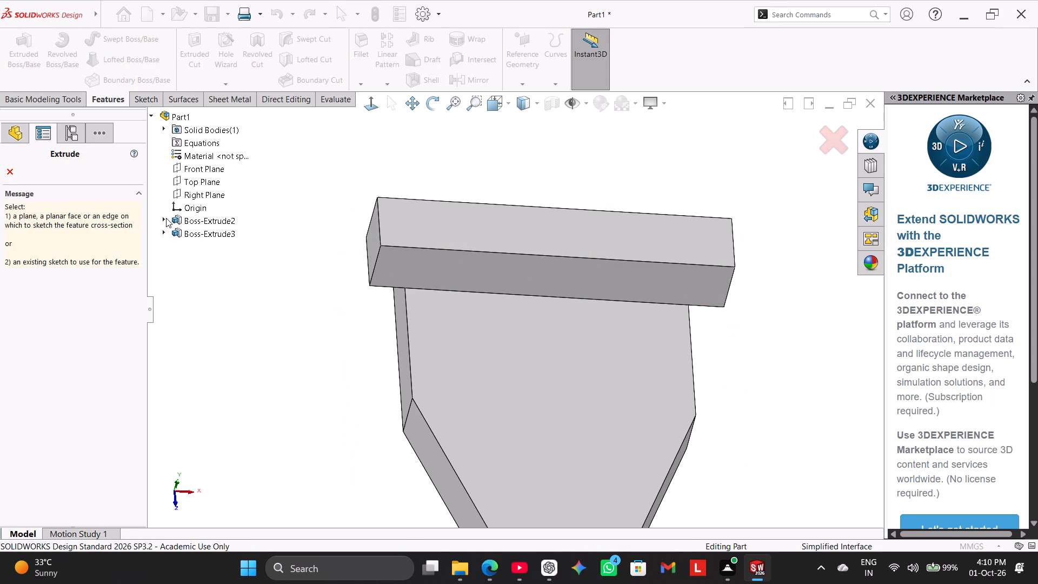
left_click(166, 218)
left_click(197, 231)
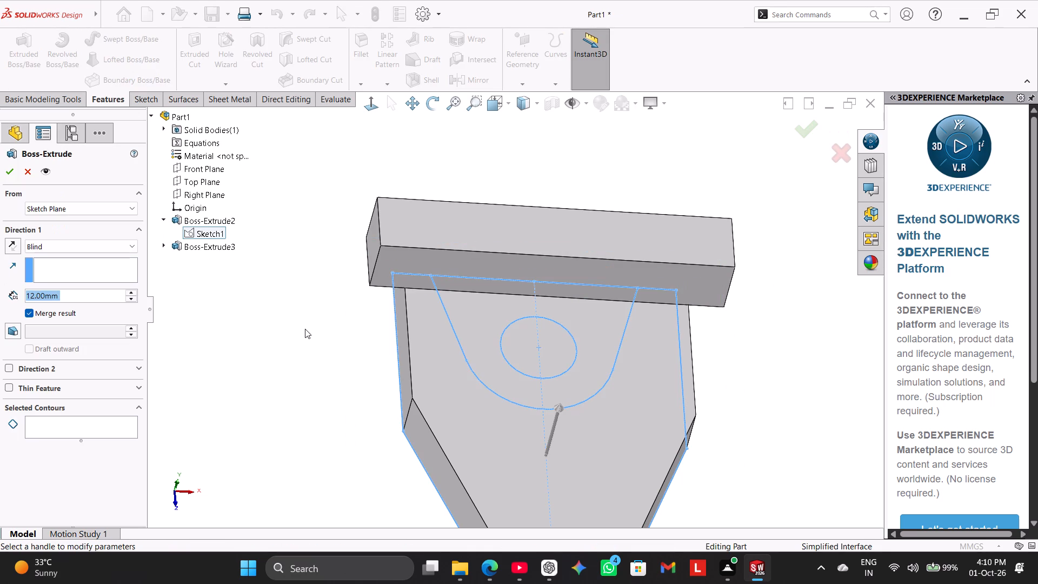
middle_click_drag(302, 327, 255, 351)
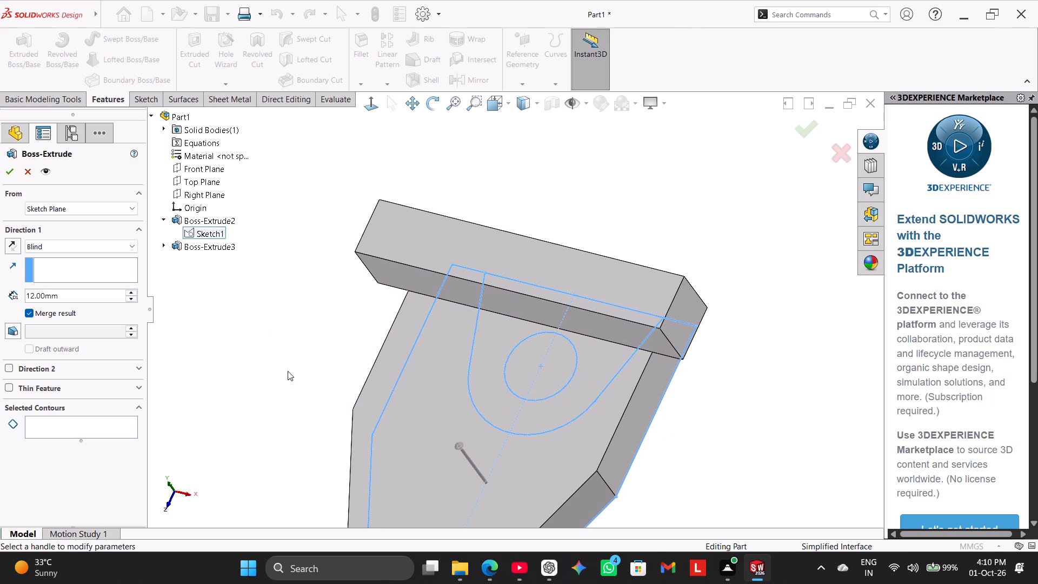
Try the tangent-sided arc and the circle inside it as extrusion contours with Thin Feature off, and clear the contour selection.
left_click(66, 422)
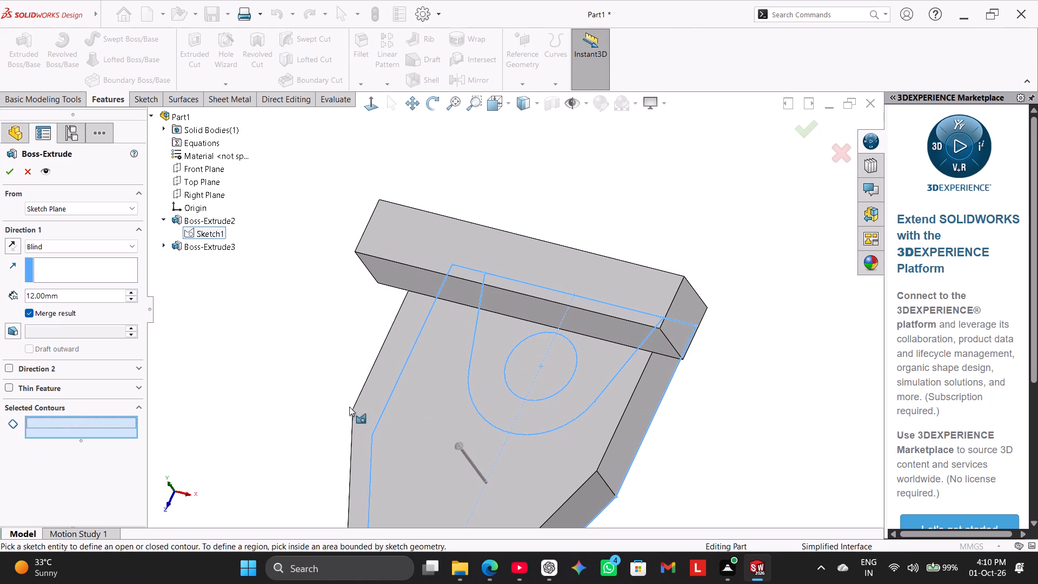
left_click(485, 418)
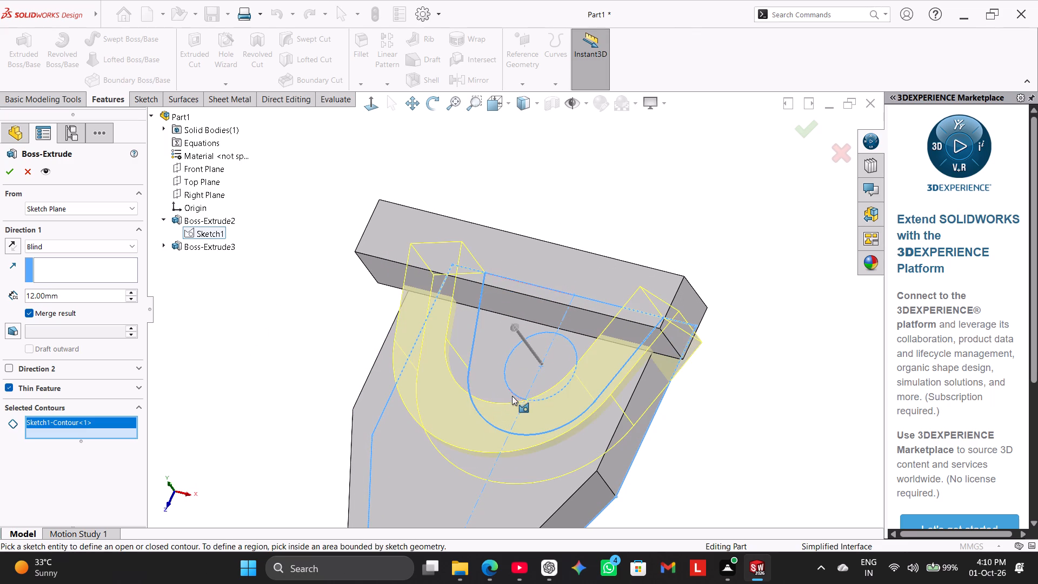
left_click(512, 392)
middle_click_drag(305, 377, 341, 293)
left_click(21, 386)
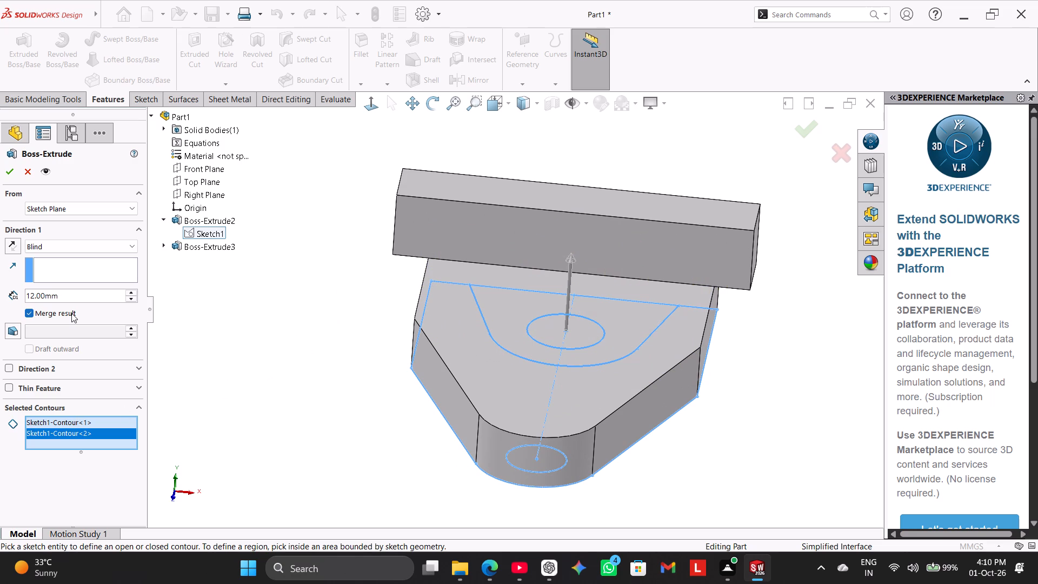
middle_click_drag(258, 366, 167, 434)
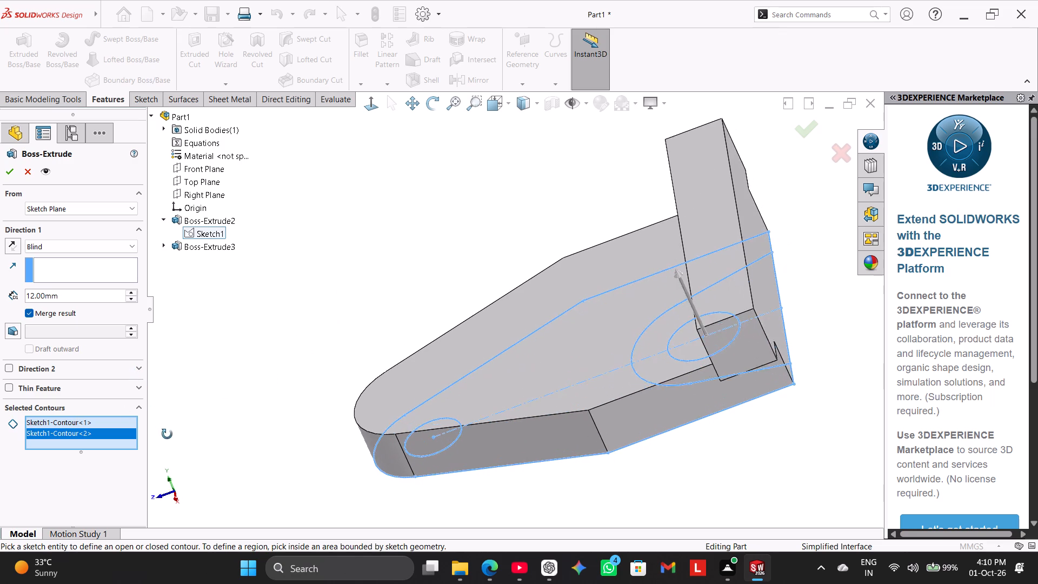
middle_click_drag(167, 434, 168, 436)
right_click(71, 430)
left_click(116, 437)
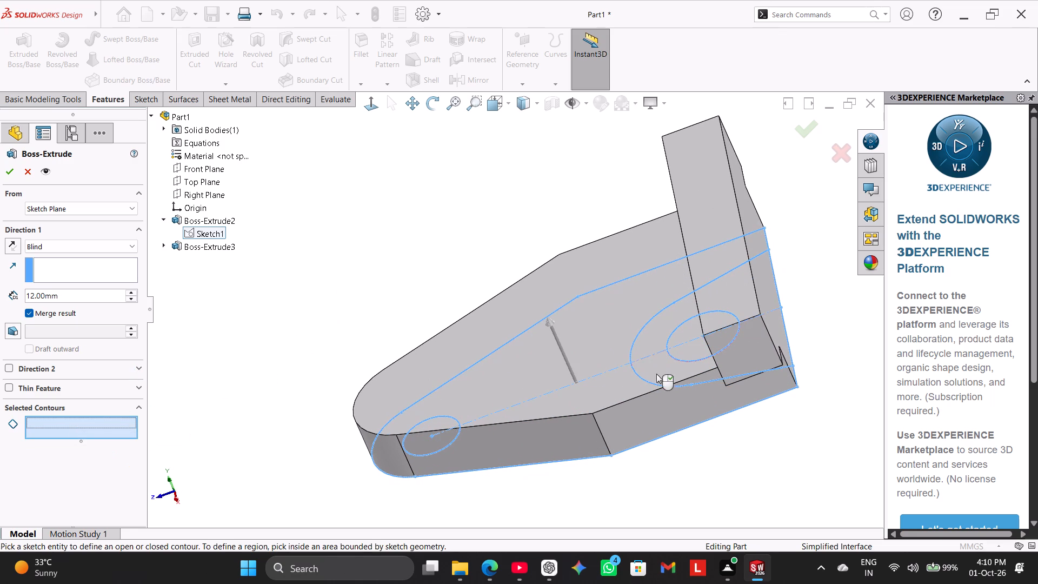
Select the tangent-sided arc and the circle inside it as the extrusion contours, with Thin Feature off.
left_click(654, 384)
middle_click_drag(259, 272, 328, 292)
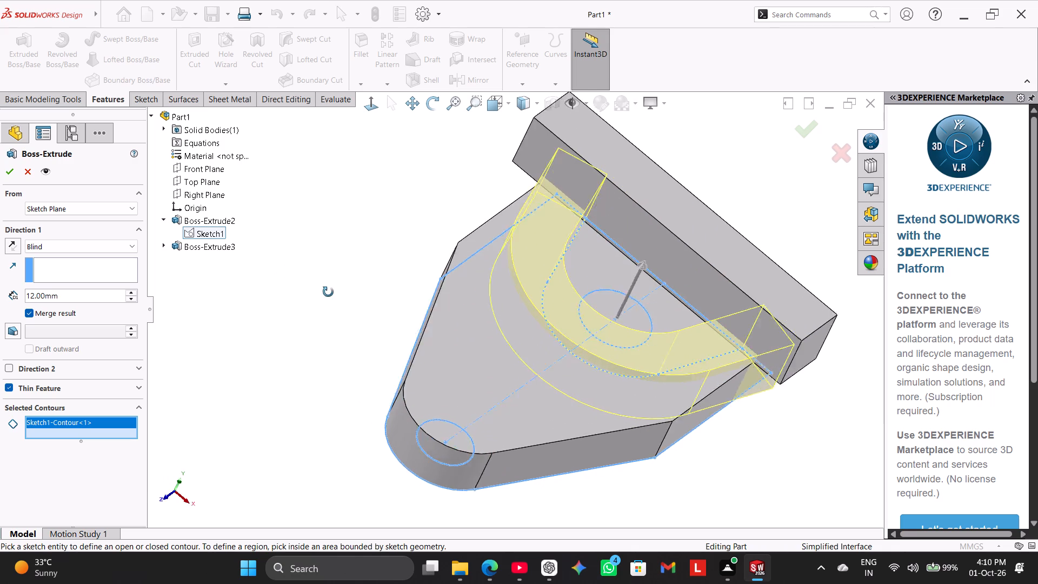
middle_click_drag(328, 292, 306, 328)
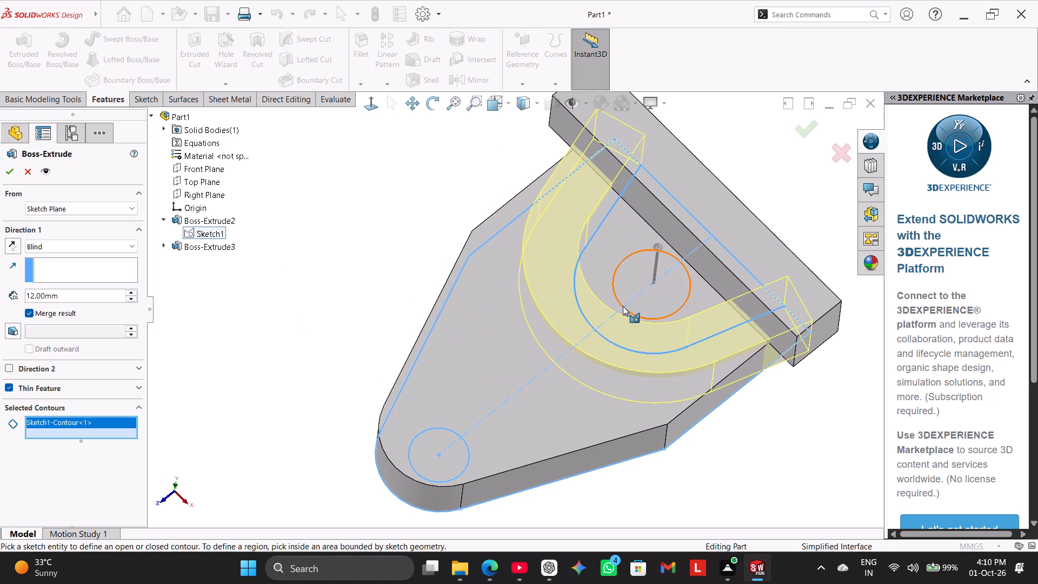
left_click(623, 306)
middle_click_drag(219, 389, 210, 362)
left_click(29, 386)
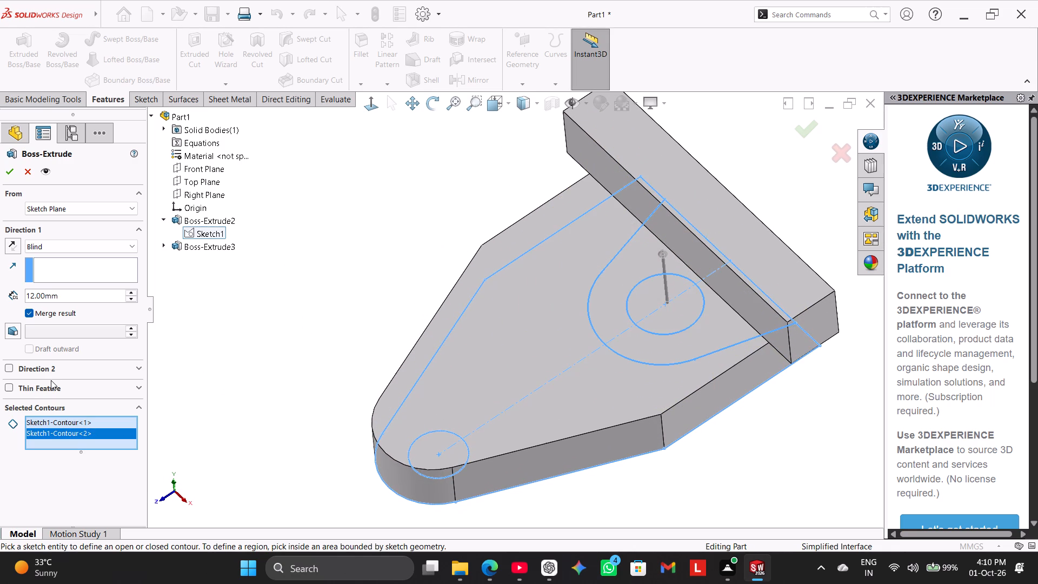
middle_click_drag(325, 375, 301, 345)
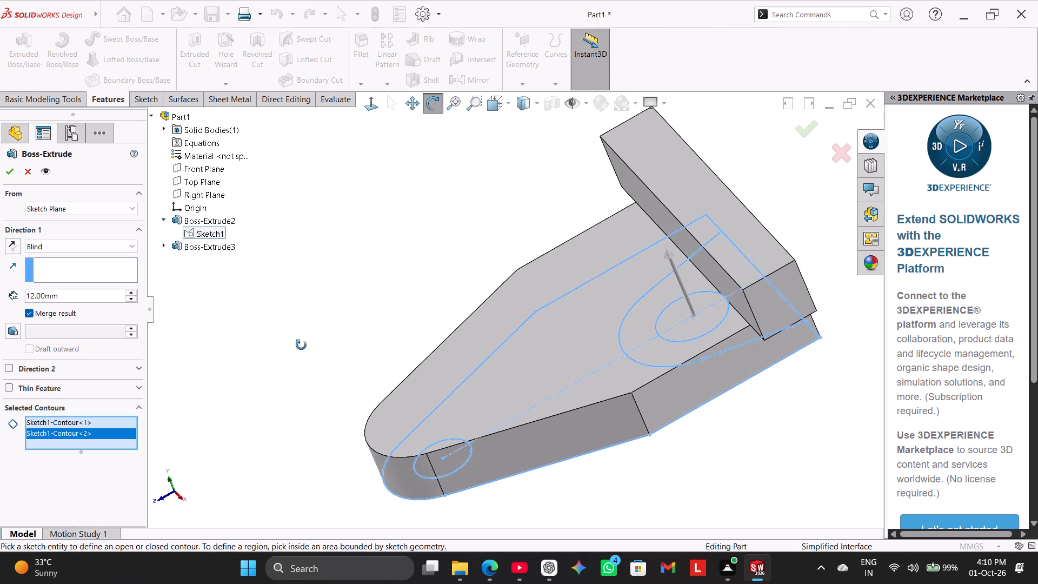
middle_click_drag(301, 345, 288, 352)
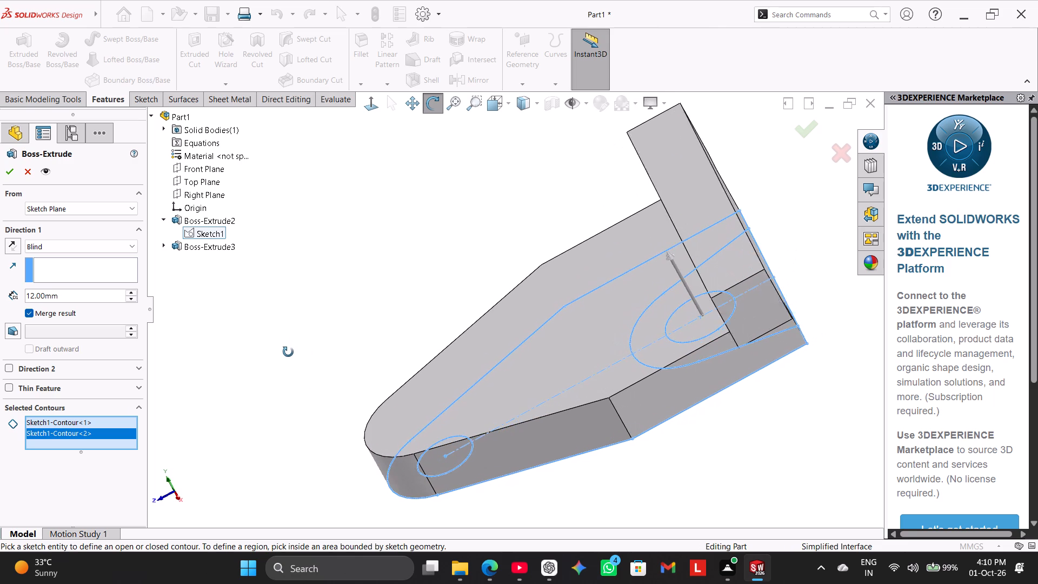
middle_click_drag(288, 352, 315, 361)
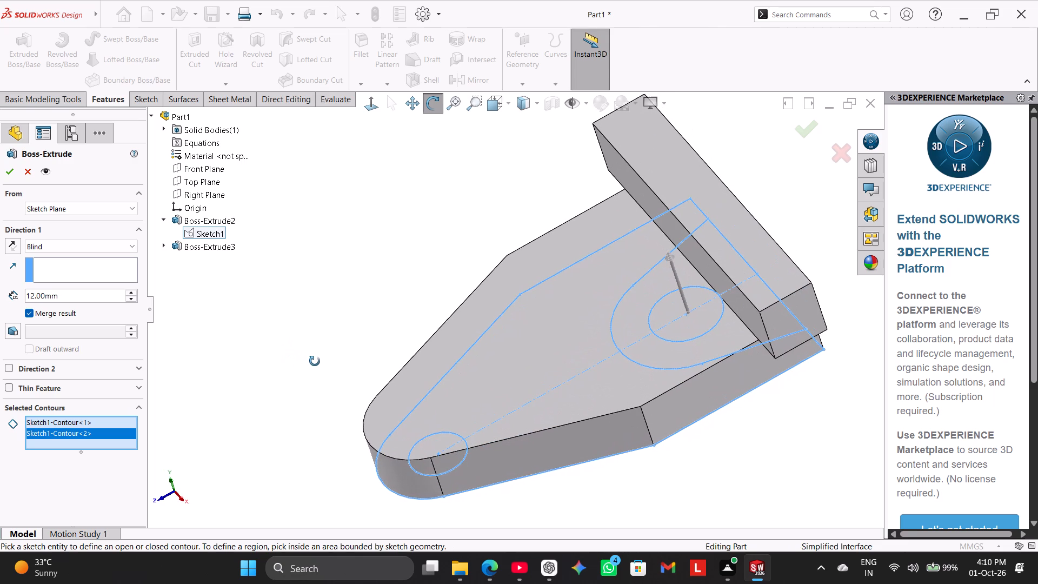
middle_click_drag(315, 361, 334, 347)
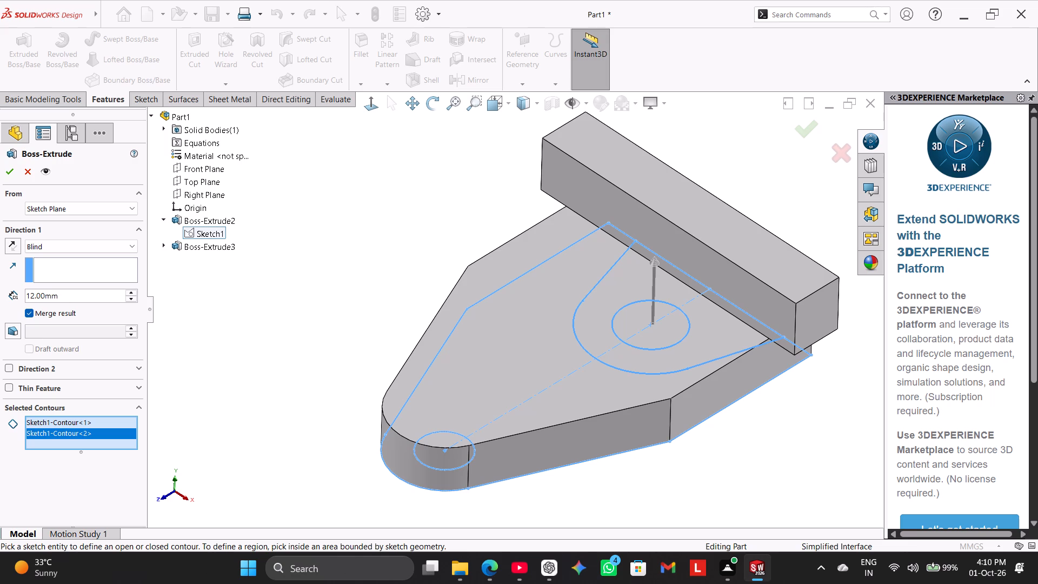
Set the Blind depth of the arc-and-circle boss extrusion to 47.5 mm.
double_click(103, 295)
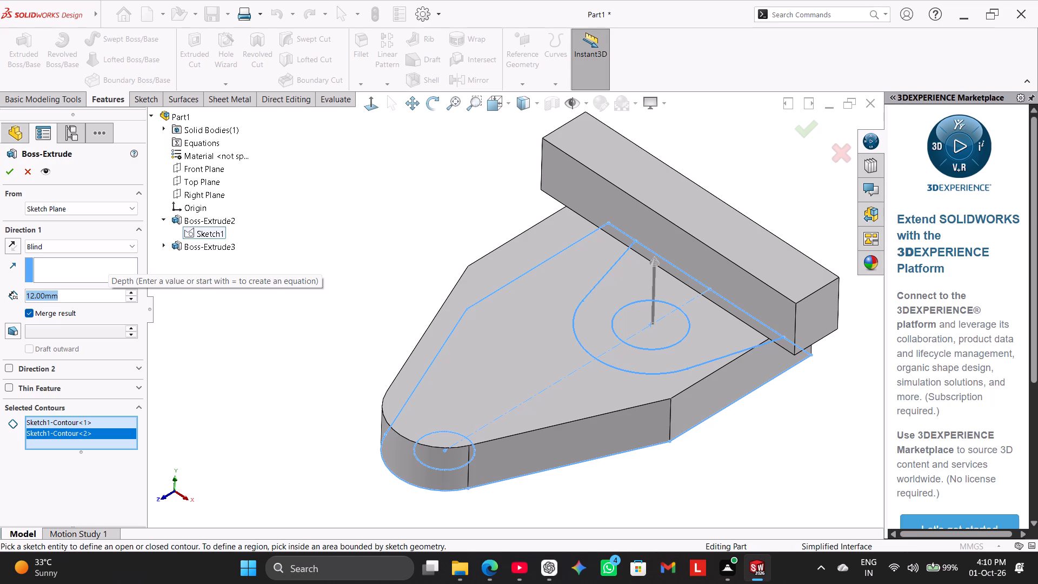
type("47.5")
key("Return")
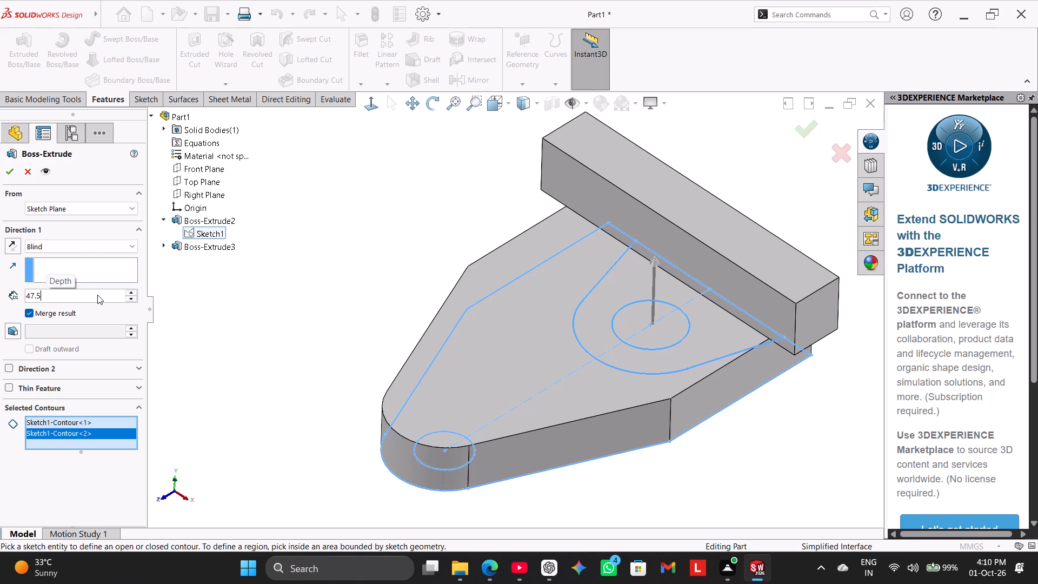
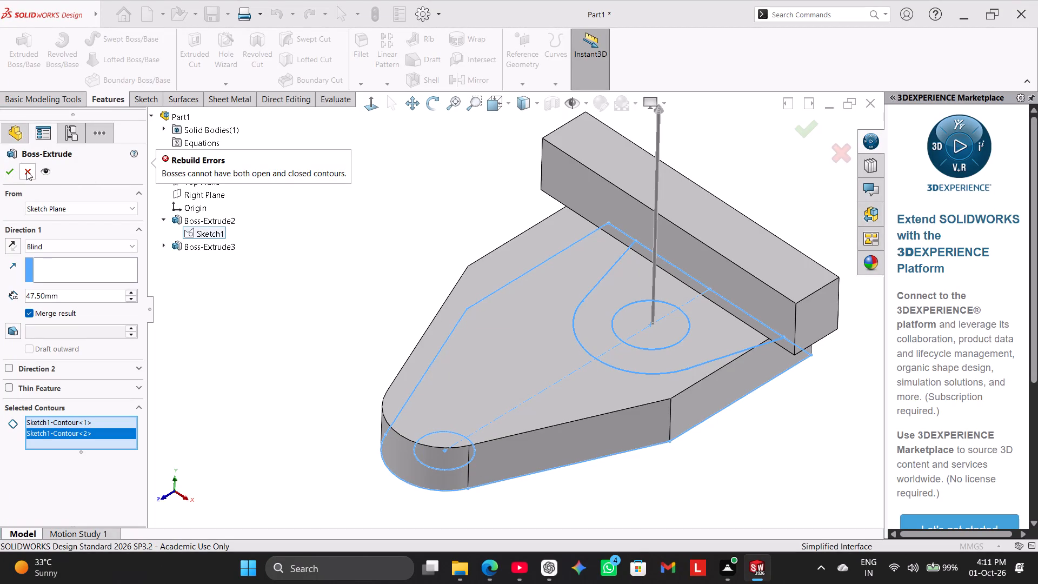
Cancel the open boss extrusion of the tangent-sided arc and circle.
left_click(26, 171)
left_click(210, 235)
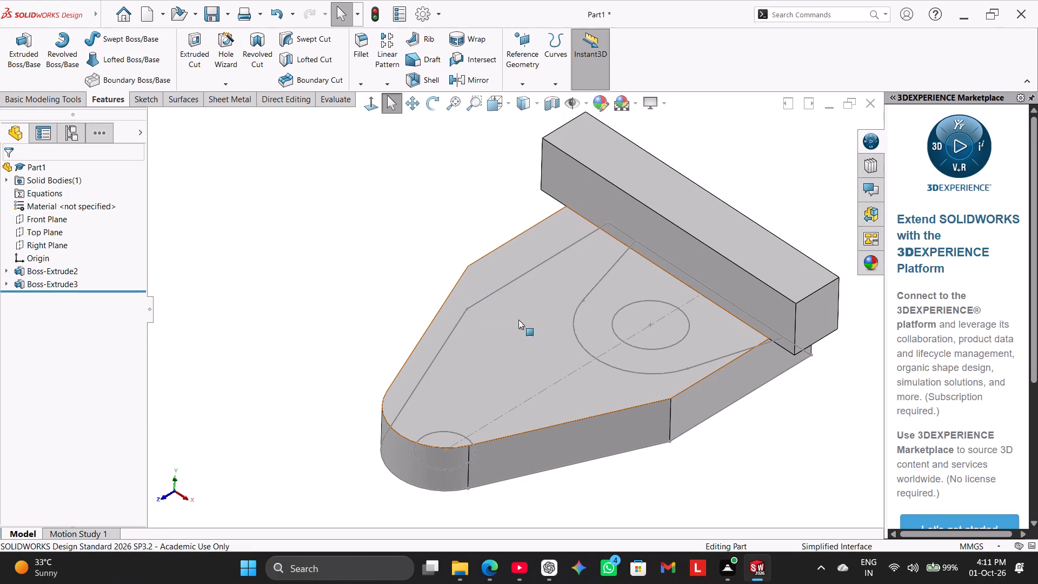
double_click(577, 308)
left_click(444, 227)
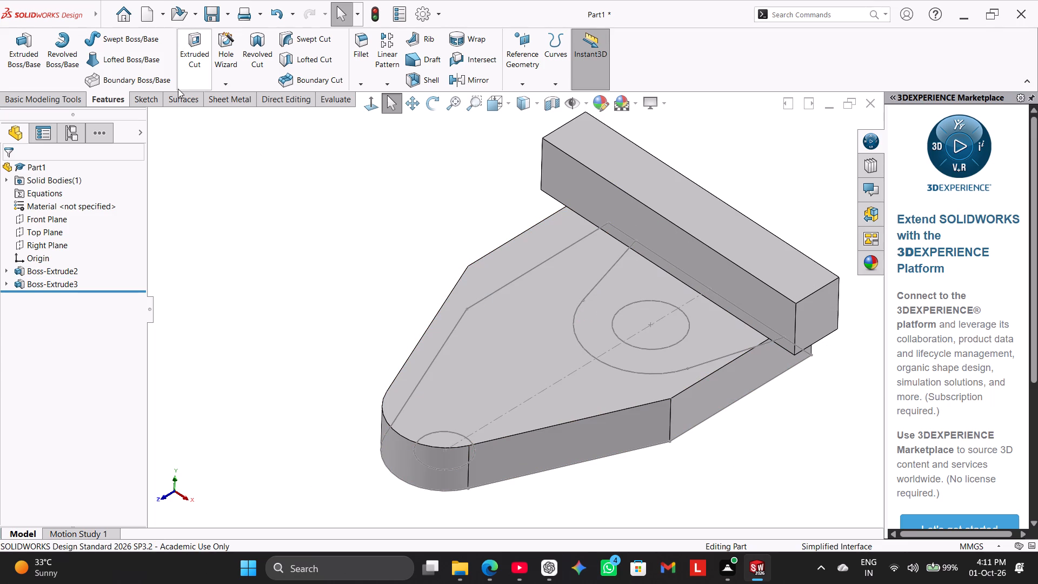
Edit Sketch1 under Boss-Extrude2, close the tangent-sided arc with a 38 mm vertical line joining its two open ends, and exit the sketch.
left_click(158, 93)
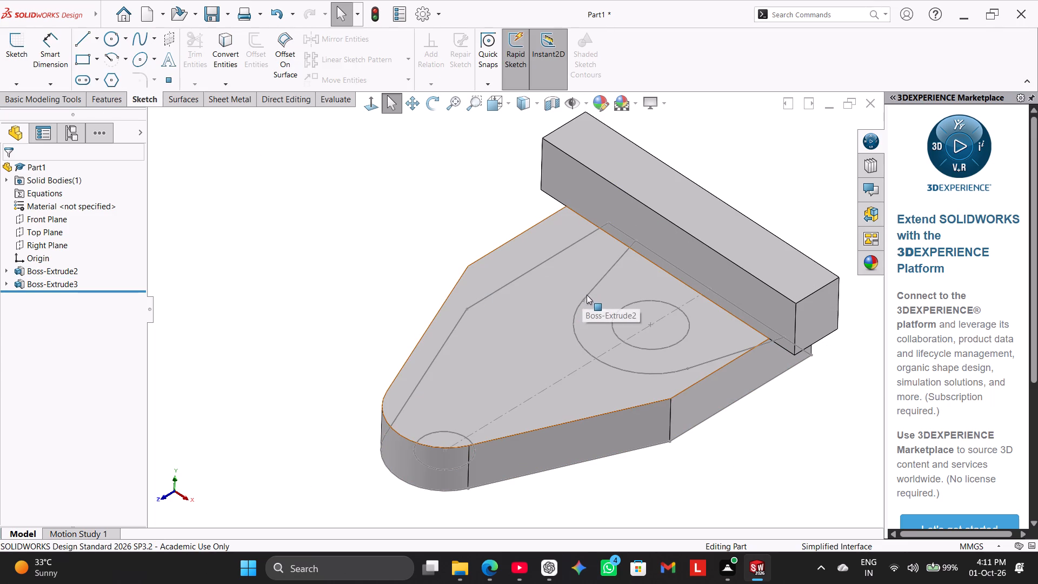
left_click(9, 272)
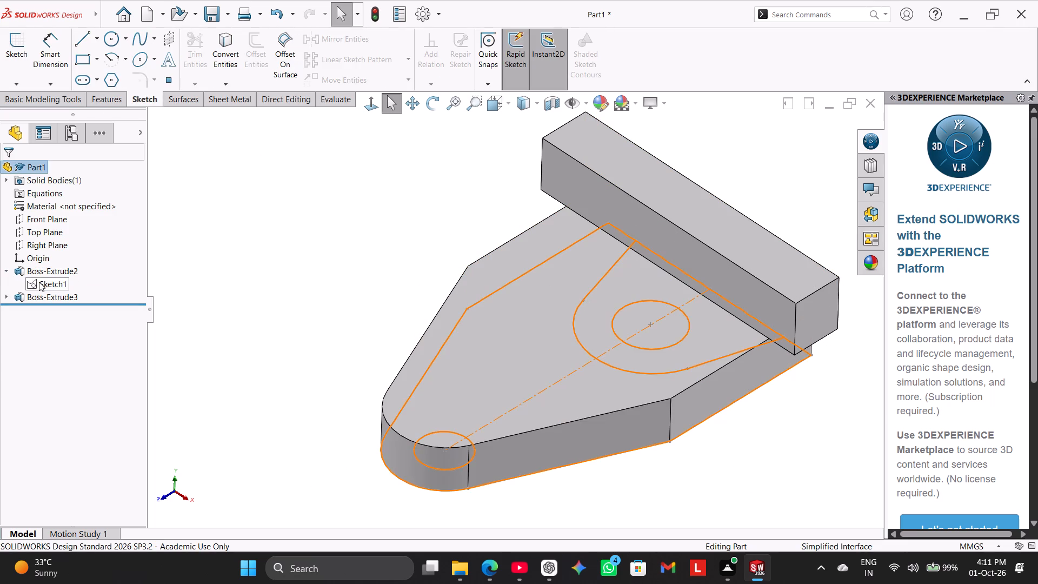
left_click(42, 283)
left_click(56, 252)
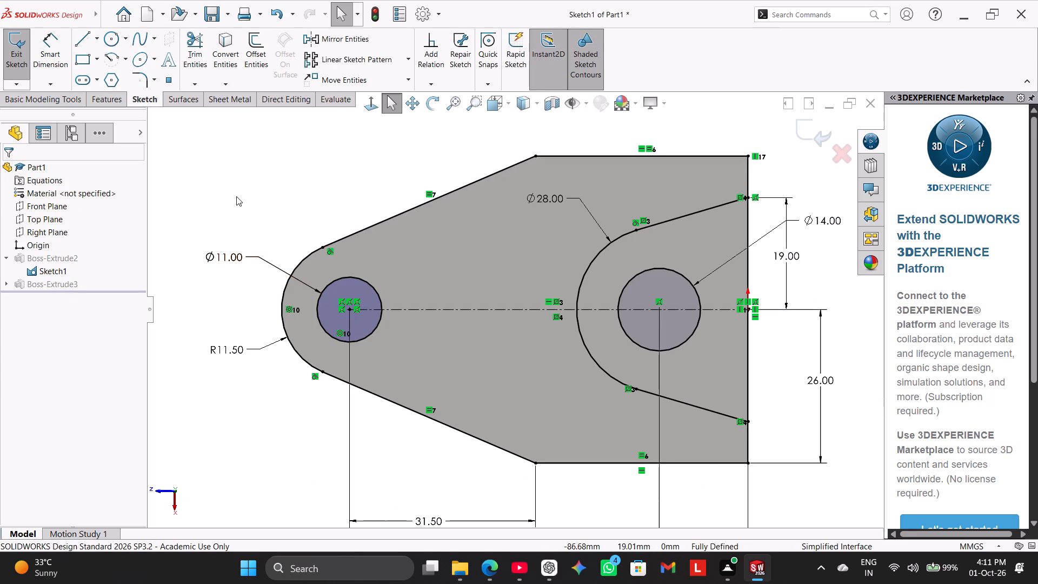
left_click(236, 196)
scroll(738, 202, "down", 4)
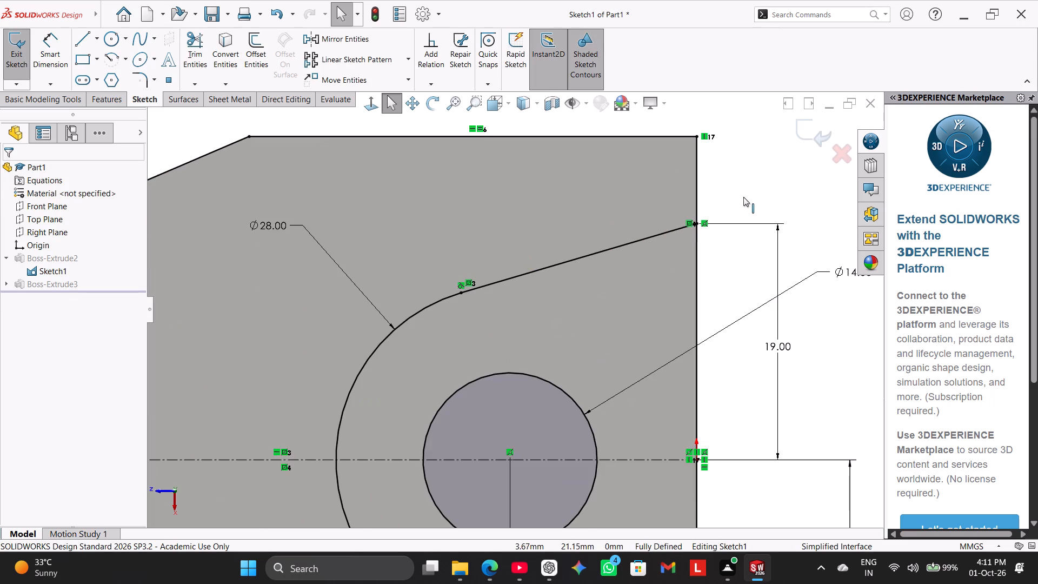
scroll(713, 224, "down", 3)
scroll(653, 237, "up", 8)
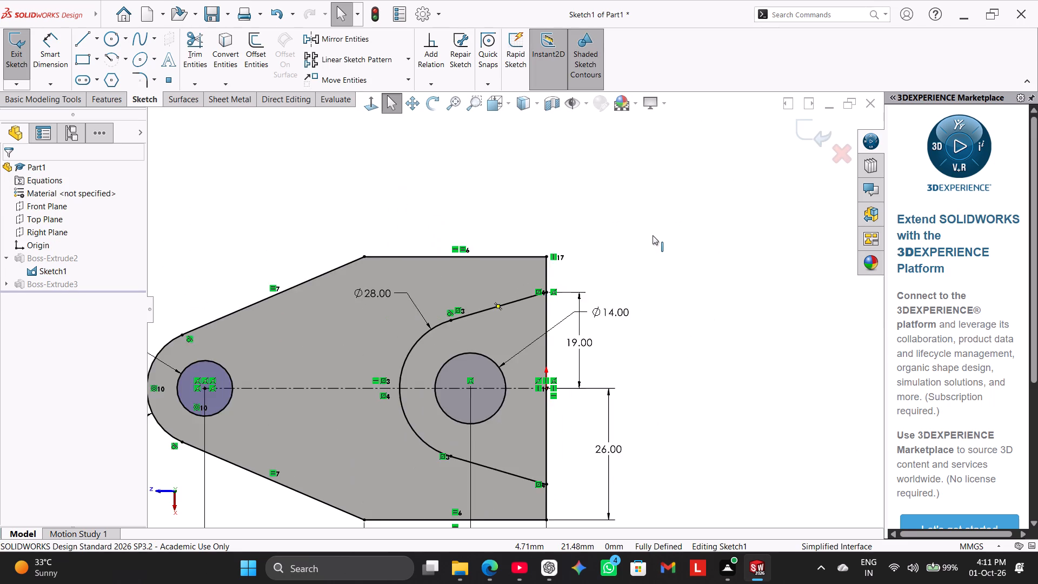
scroll(653, 235, "up", 1)
scroll(418, 466, "up", 3)
scroll(434, 374, "down", 2)
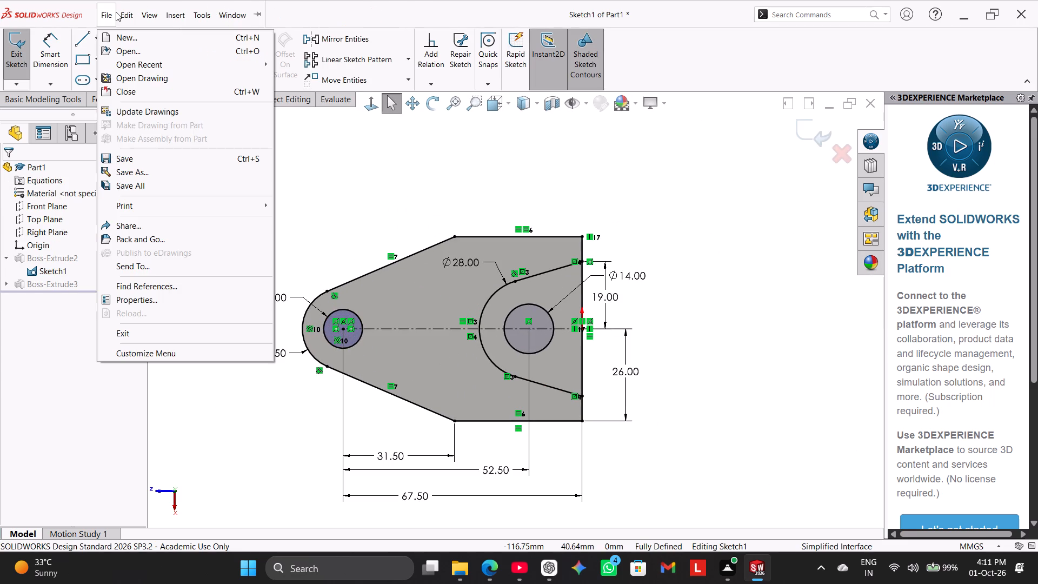
left_click(80, 41)
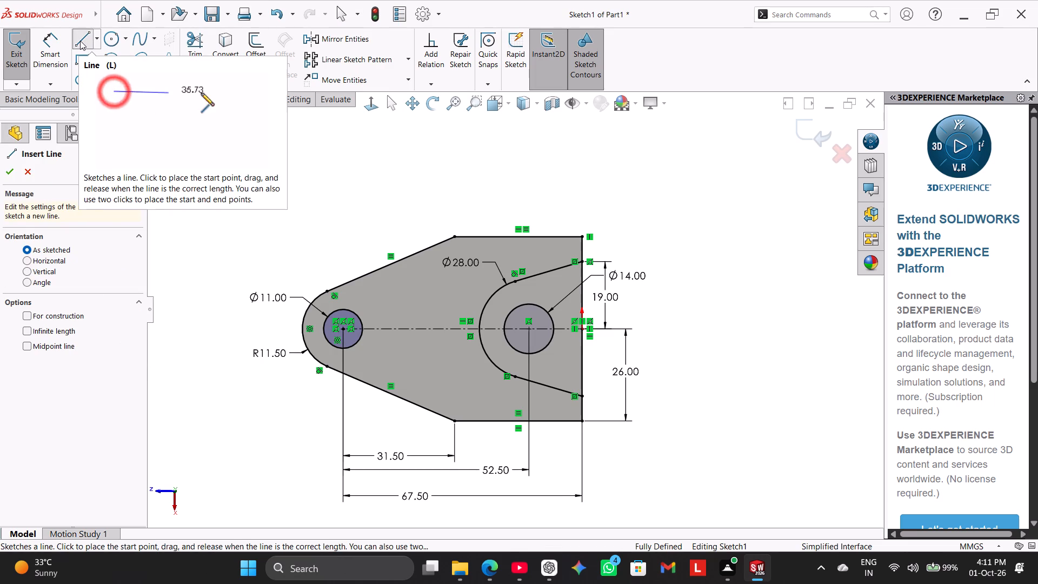
left_click(583, 261)
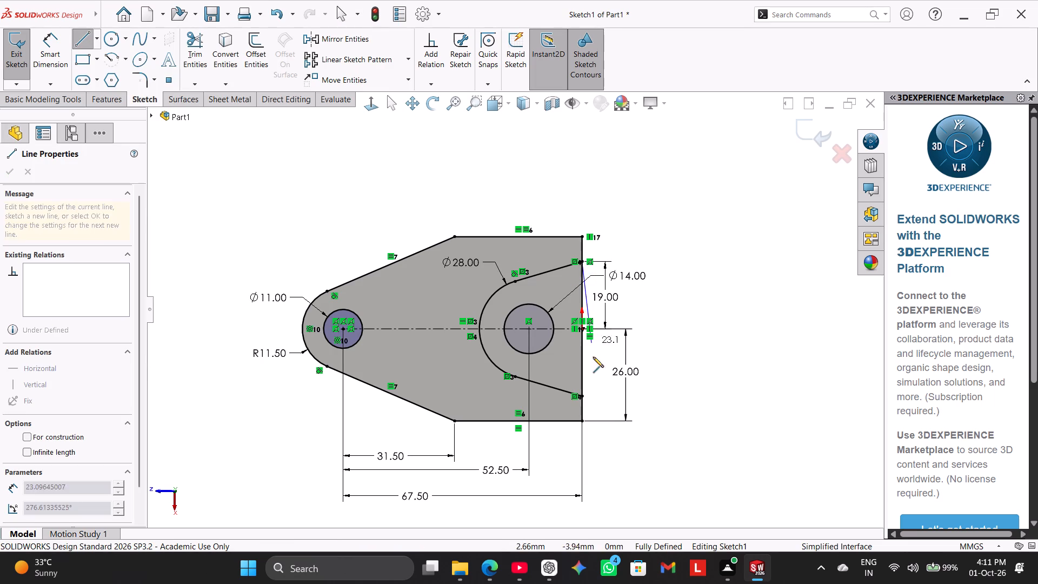
left_click(585, 394)
right_click(701, 230)
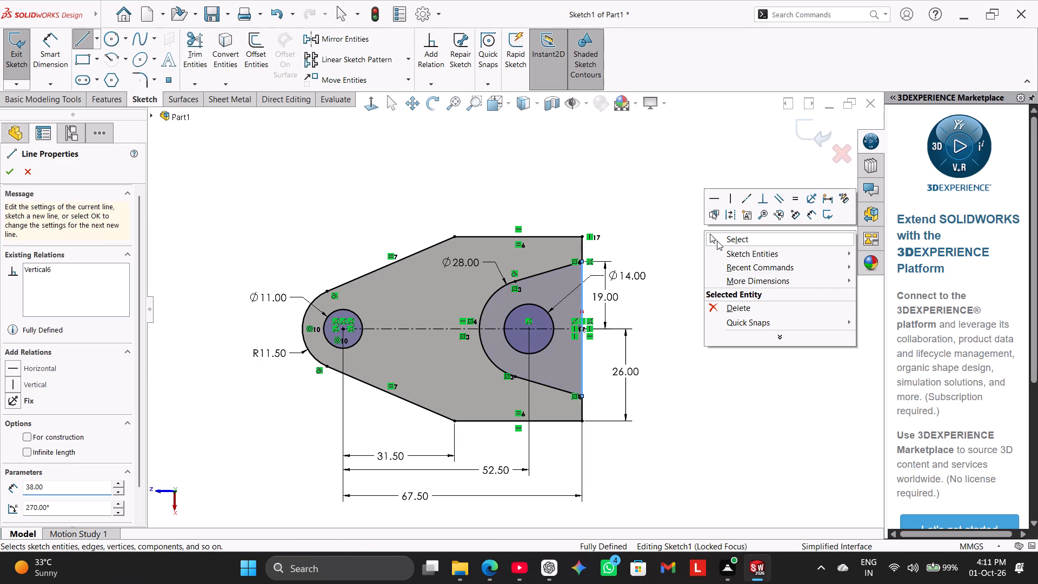
left_click(723, 235)
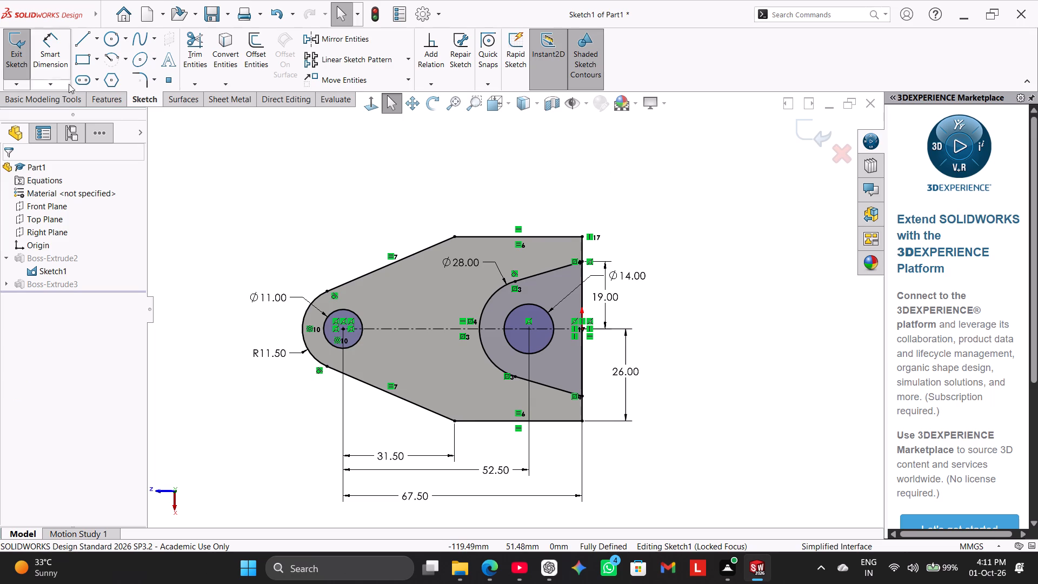
left_click(21, 56)
Start a boss extrusion from Sketch1, replacing the default contour with the closed tangent-sided arc profile and the 14 mm circle inside it.
middle_click_drag(342, 165, 345, 255)
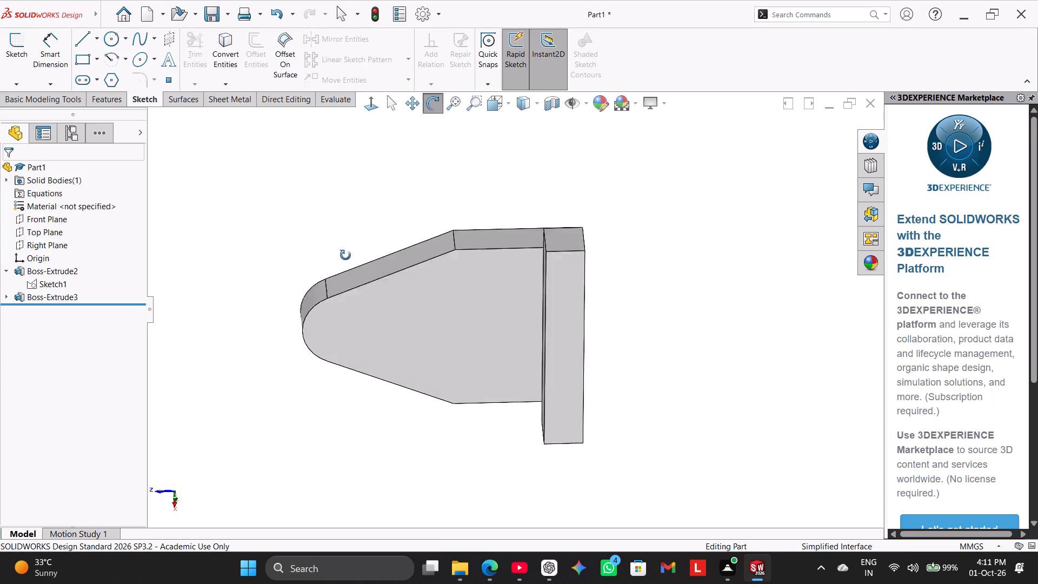
middle_click_drag(345, 255, 340, 183)
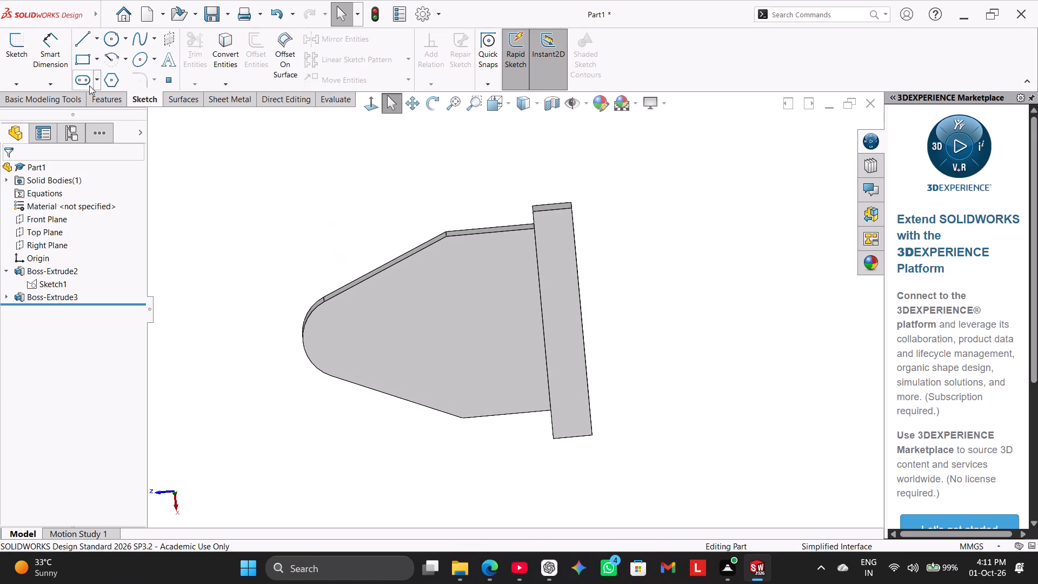
left_click(127, 95)
left_click(37, 57)
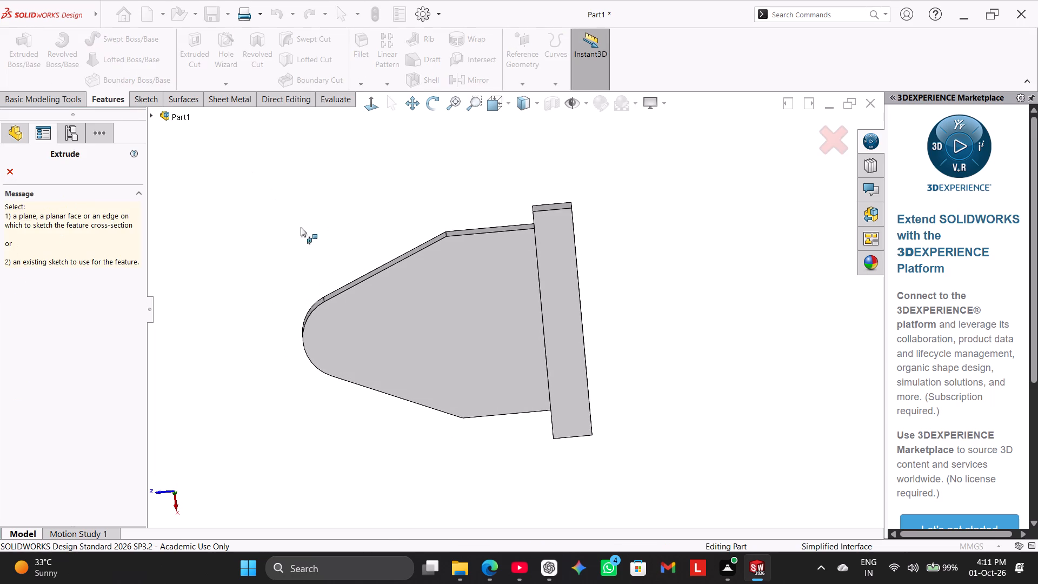
left_click(156, 118)
left_click(210, 223)
left_click(168, 221)
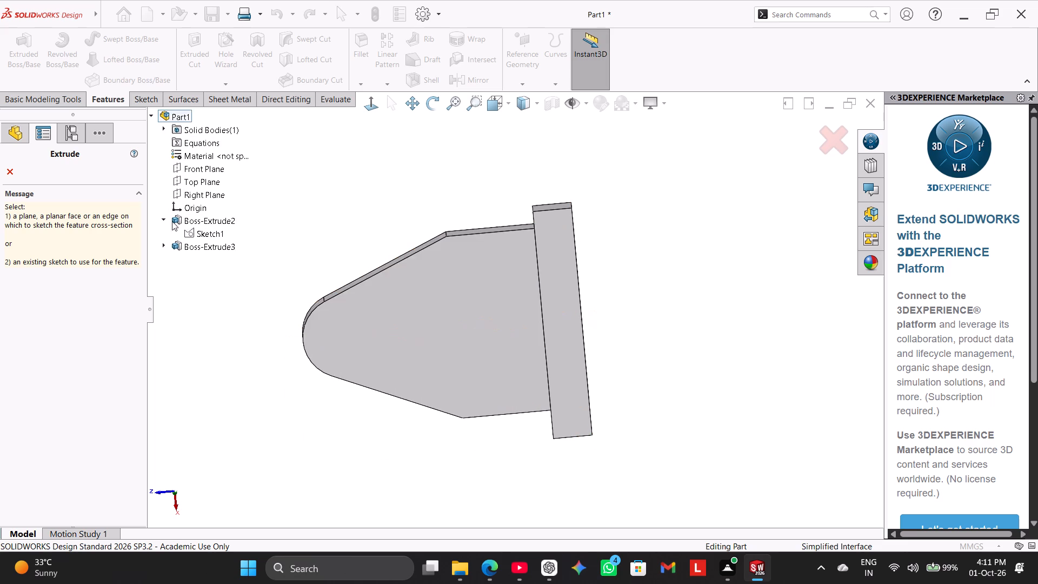
left_click(191, 230)
middle_click_drag(312, 233, 321, 281)
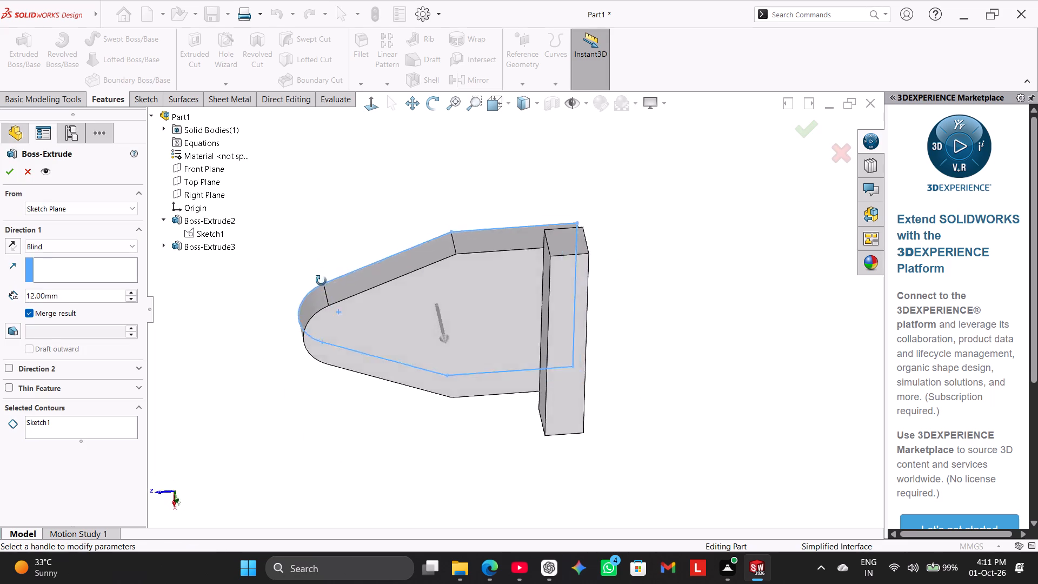
middle_click_drag(321, 281, 303, 213)
middle_click_drag(298, 357, 307, 328)
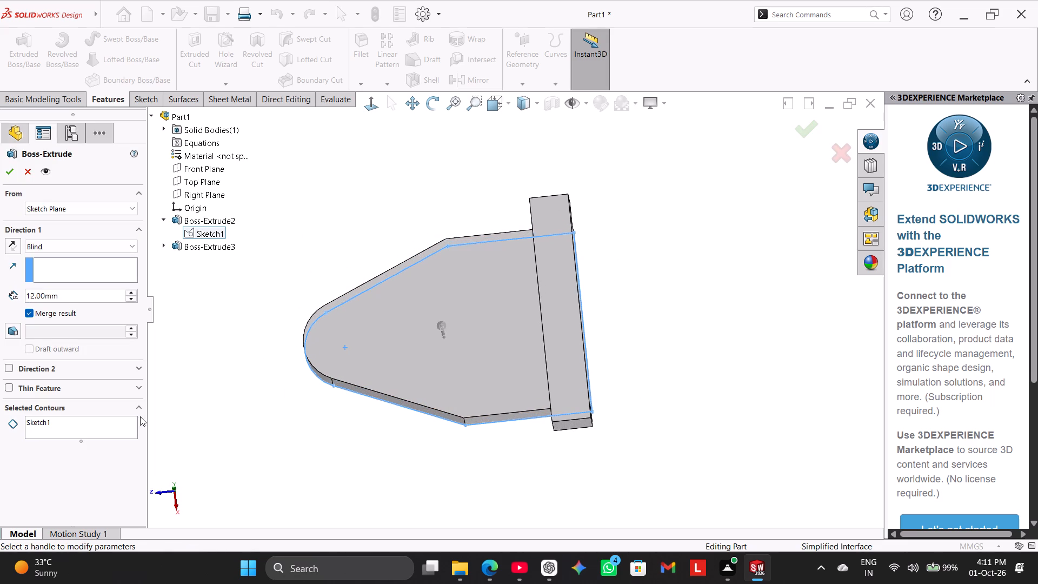
right_click(123, 423)
left_click(142, 429)
left_click(516, 372)
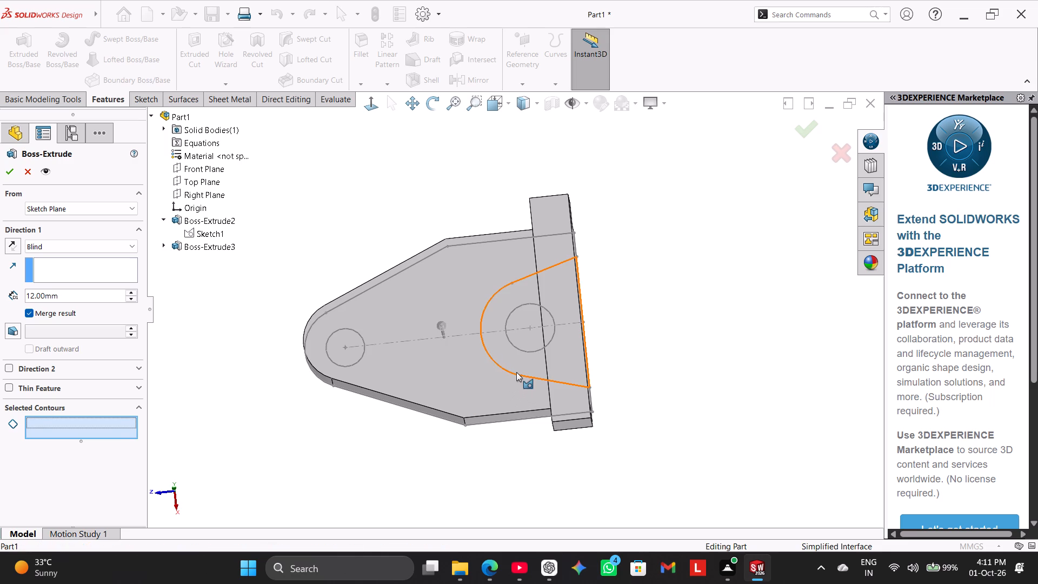
left_click(534, 350)
Extrude the arc-and-circle contours as a Blind boss 47.5 mm deep, with Merge result on.
middle_click_drag(317, 434, 335, 337)
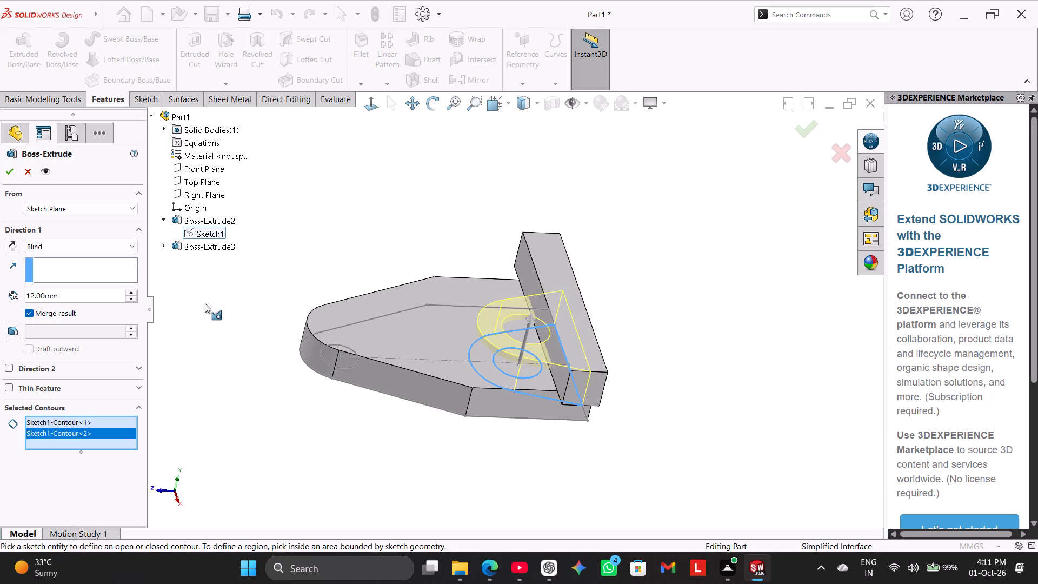
double_click(97, 296)
type("47")
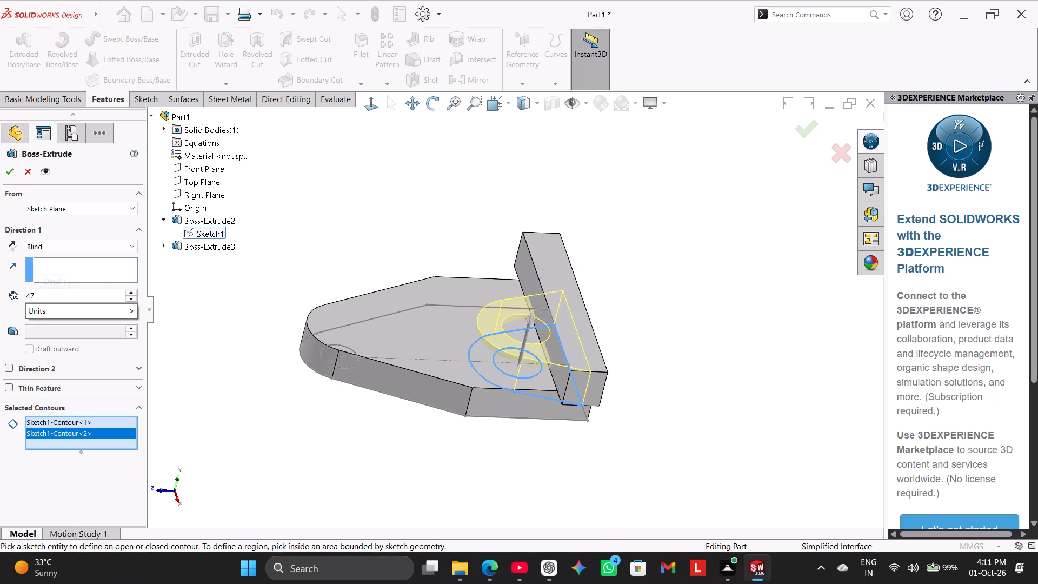
type(".5")
key("Return")
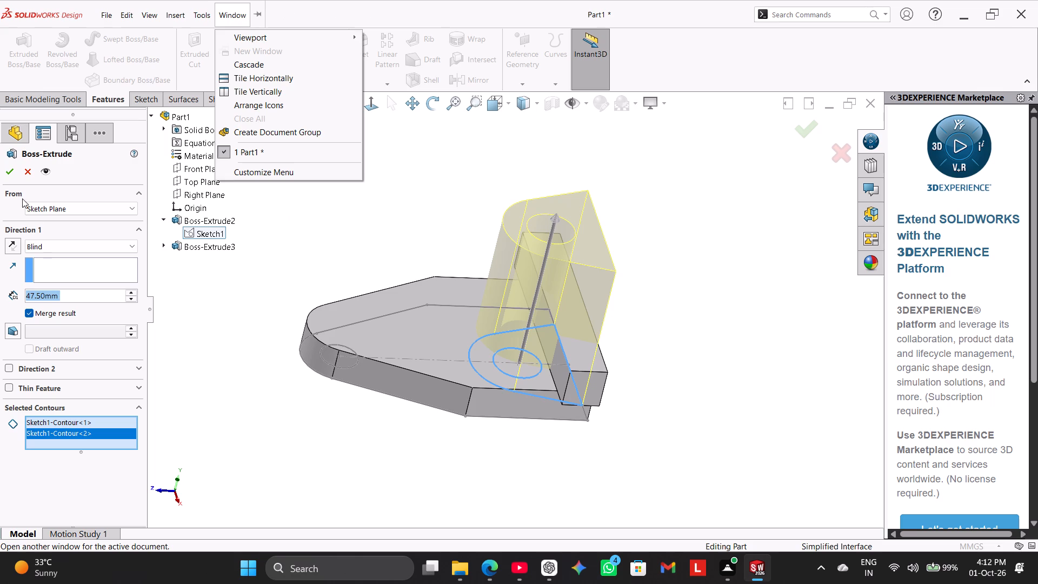
left_click(10, 173)
left_click(10, 173)
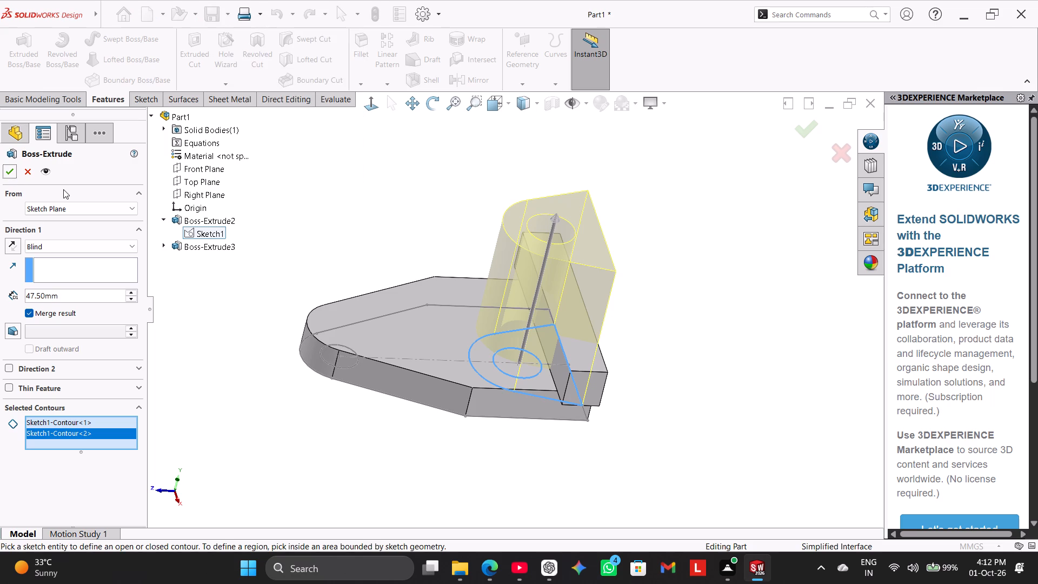
left_click(12, 173)
left_click(316, 271)
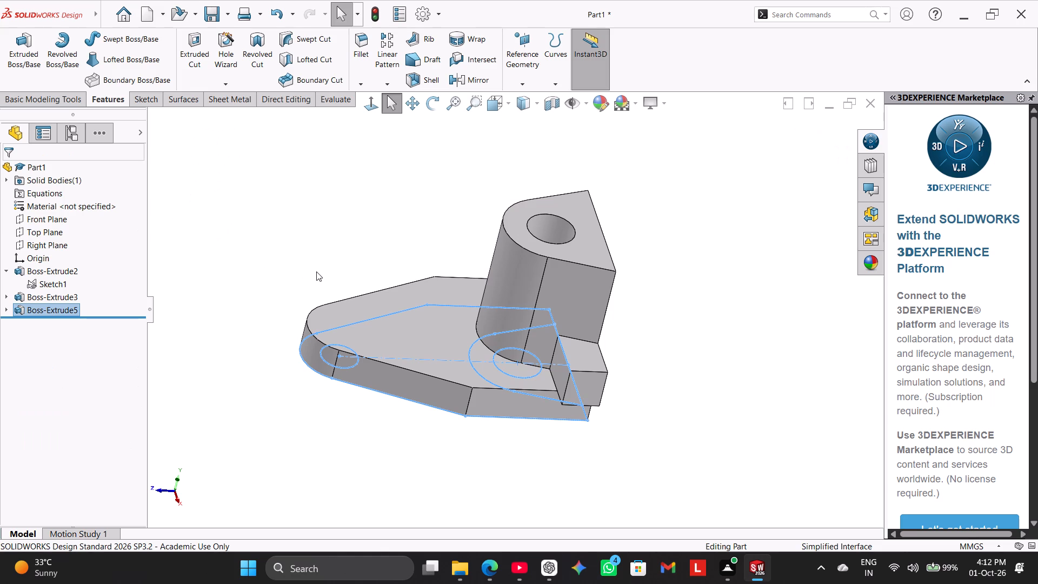
Edit Boss-Extrude2 and add the 11 mm circle as a second contour, cutting a hole through the plate's rounded end.
middle_click_drag(288, 306, 288, 322)
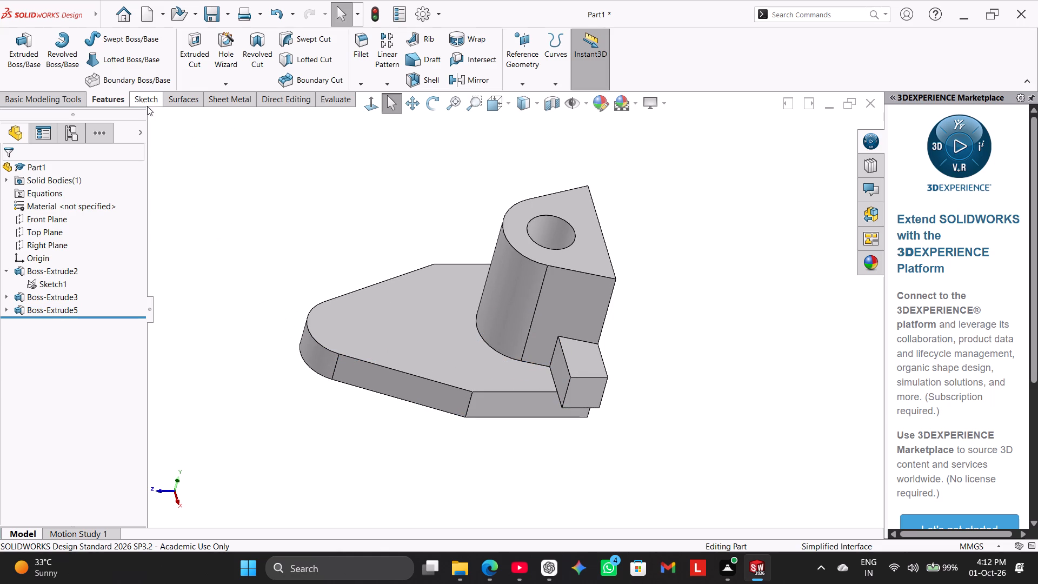
left_click(23, 272)
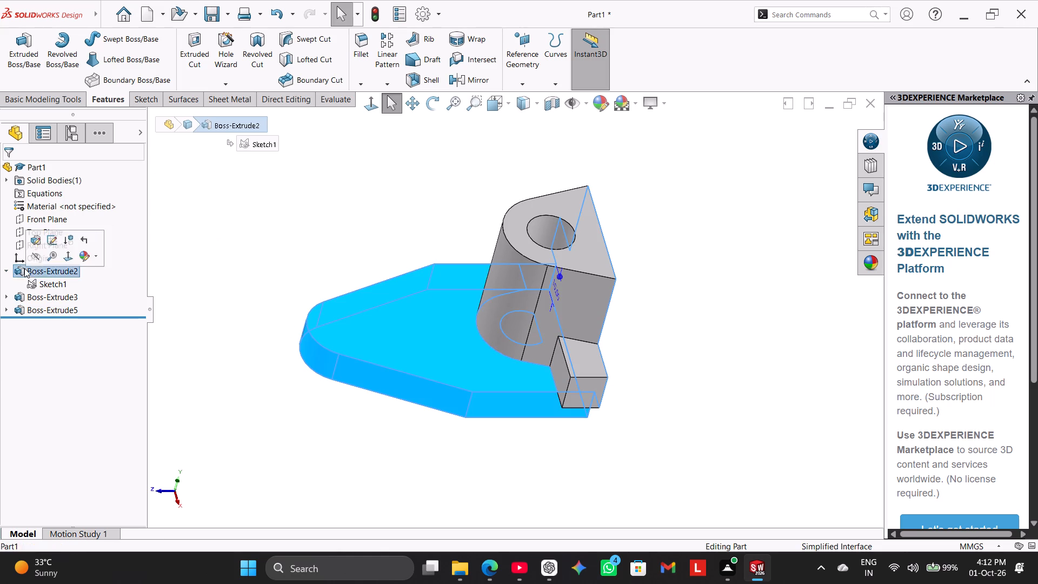
left_click(37, 241)
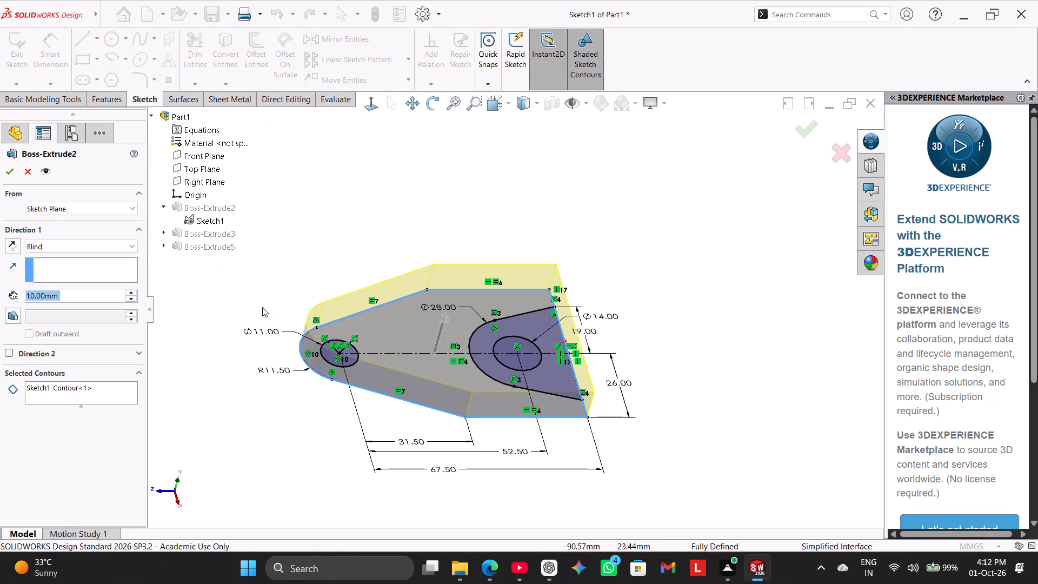
left_click(341, 365)
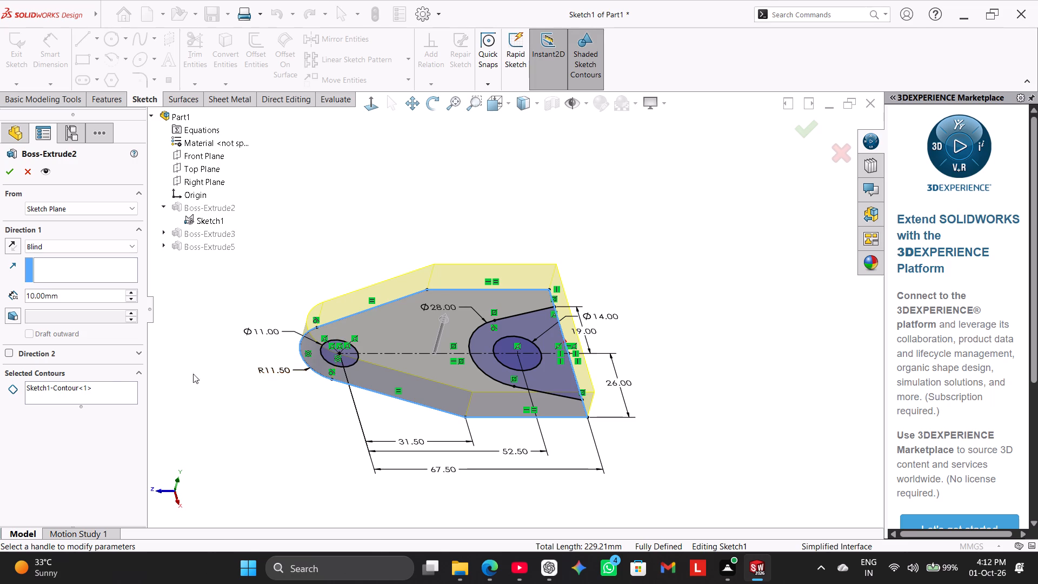
left_click(104, 393)
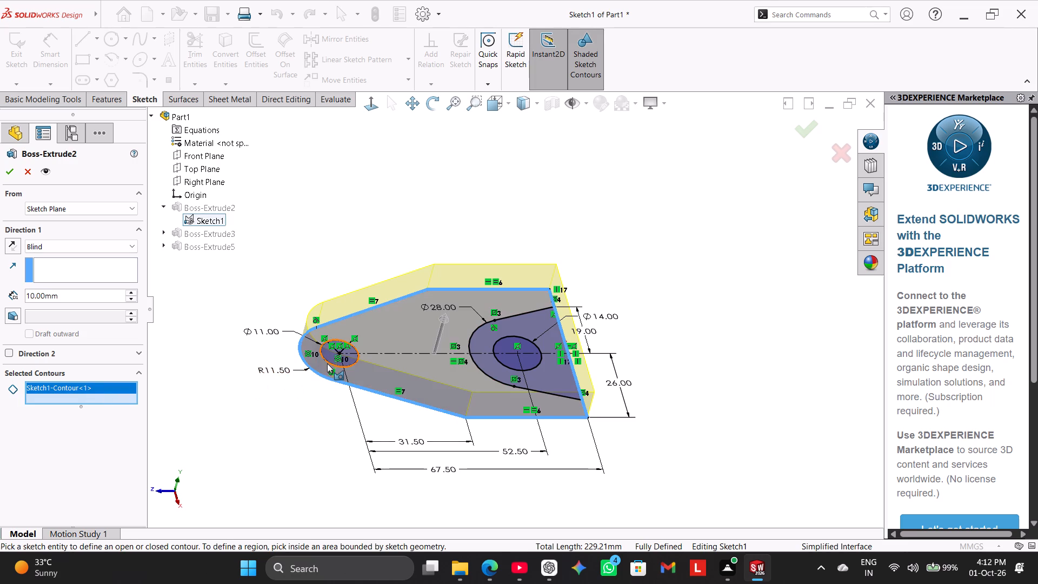
left_click(327, 363)
left_click(11, 174)
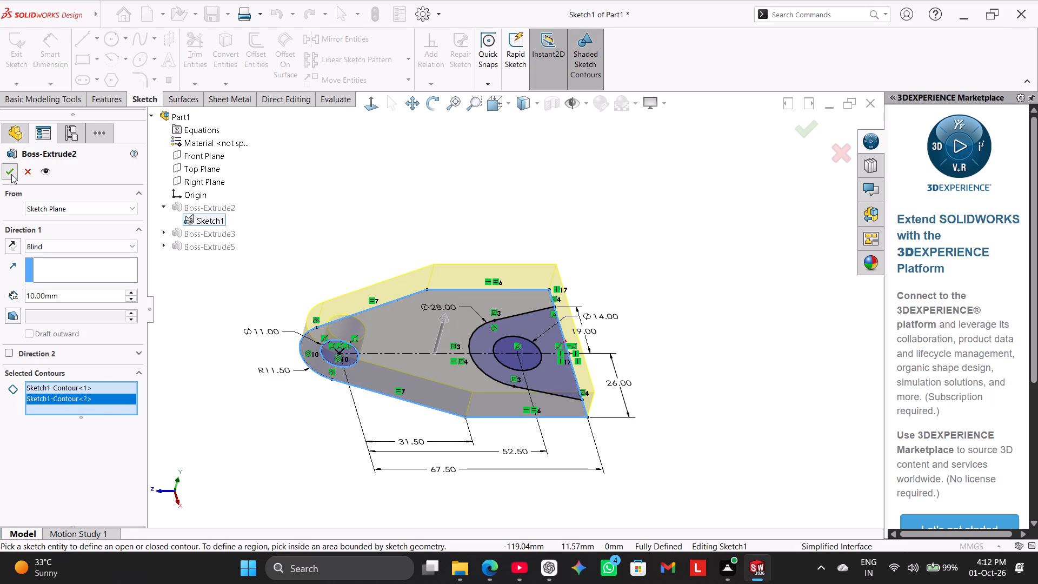
left_click(304, 287)
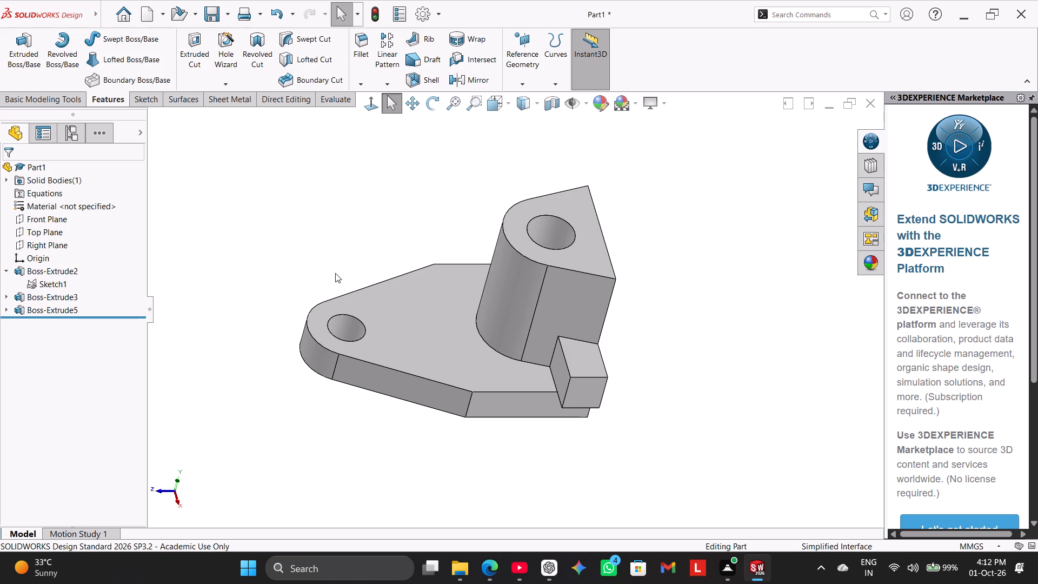
On the Right Plane, sketch an open profile from the plate's top edge: vertical line, horizontal line about 9 mm, and sloping line back to the plate.
left_click(51, 247)
left_click(63, 232)
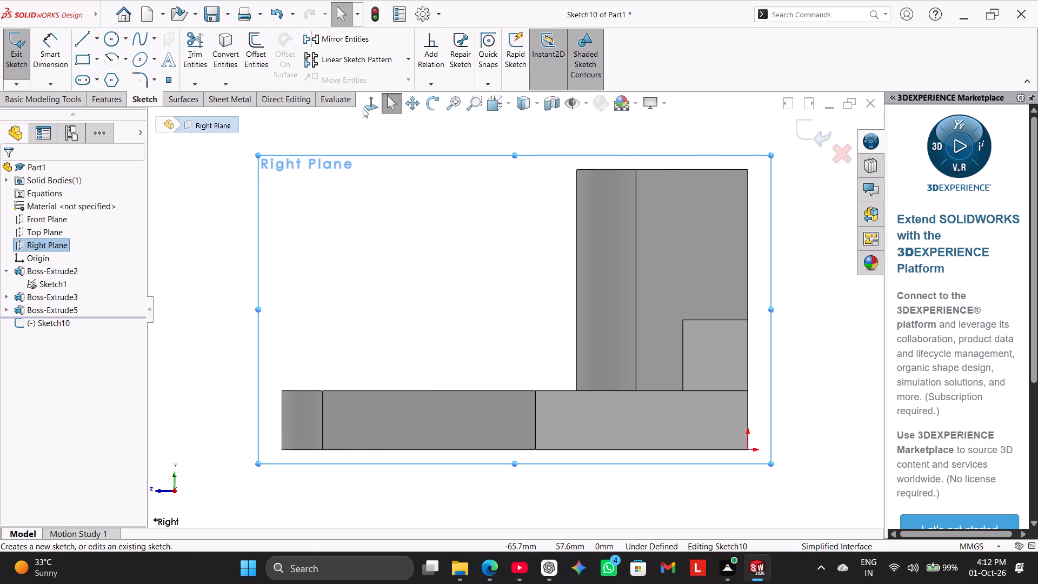
left_click(363, 108)
left_click(214, 213)
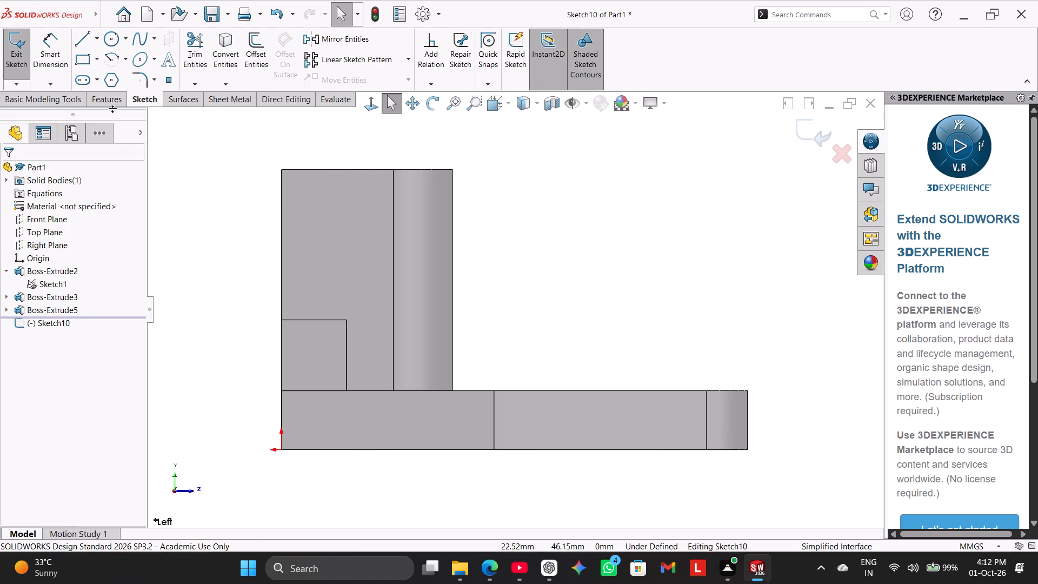
left_click(84, 43)
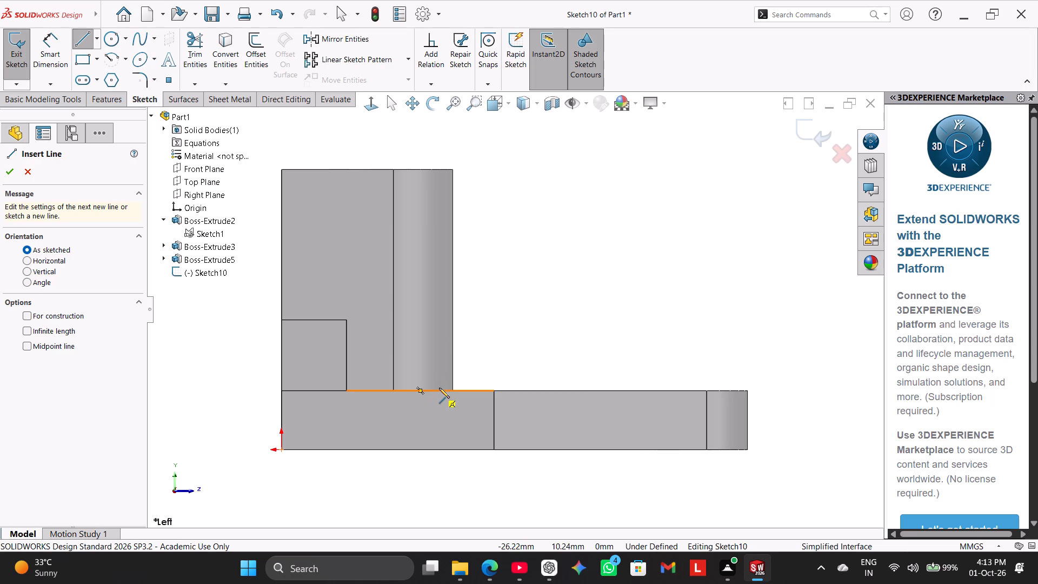
left_click(439, 389)
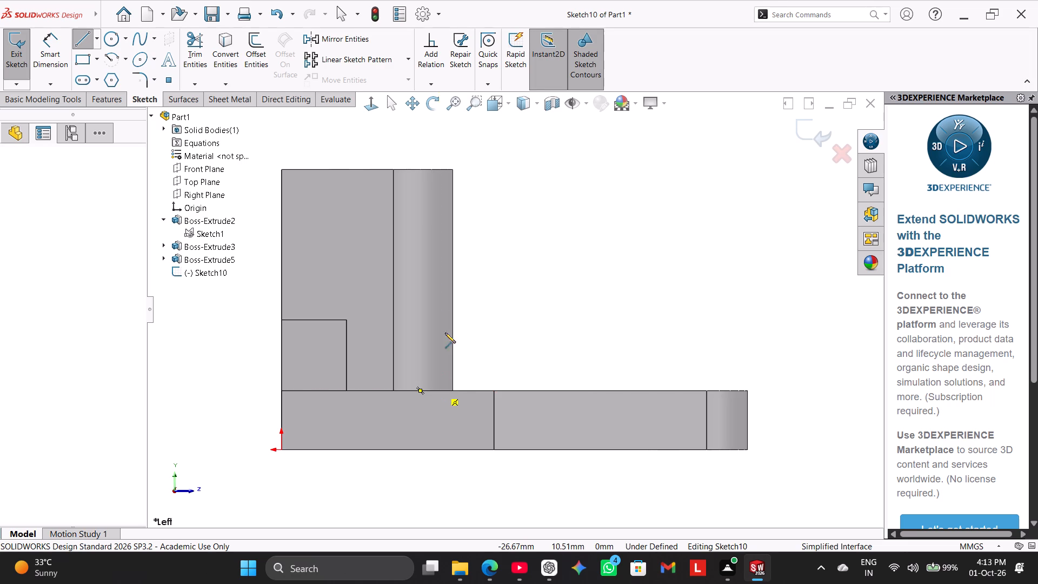
left_click(438, 238)
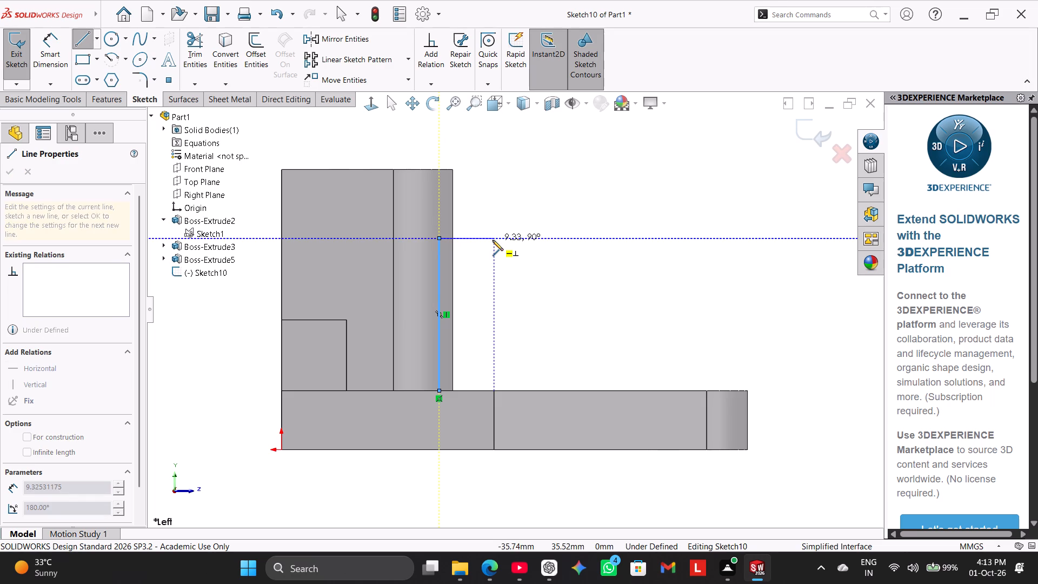
left_click(493, 240)
left_click(629, 388)
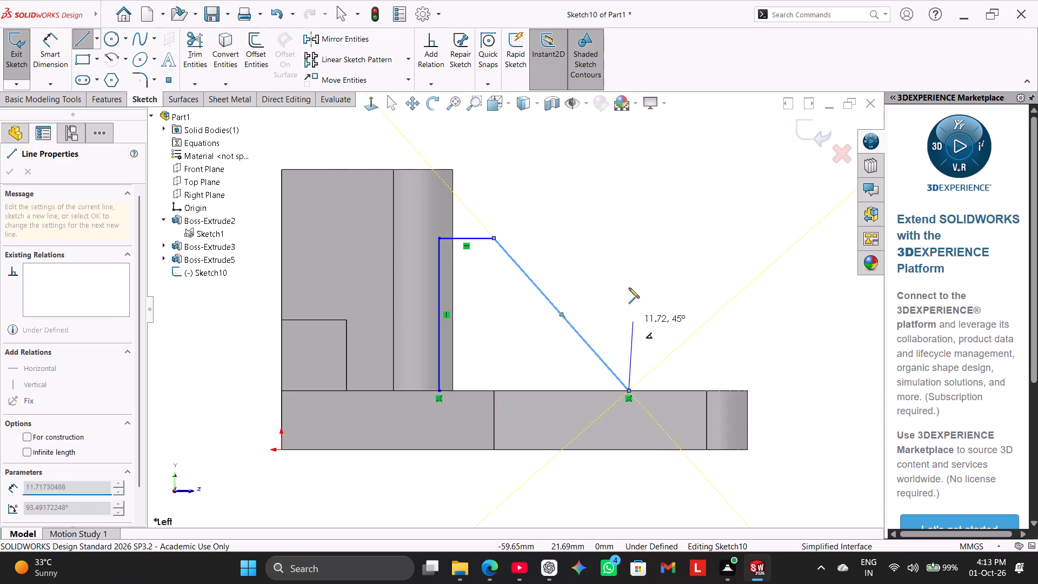
right_click(627, 278)
left_click(638, 283)
Dimension the profile's horizontal line 15 mm below the boss top and the sloping line's lower end 22 mm from the plate's rounded end.
left_click(49, 45)
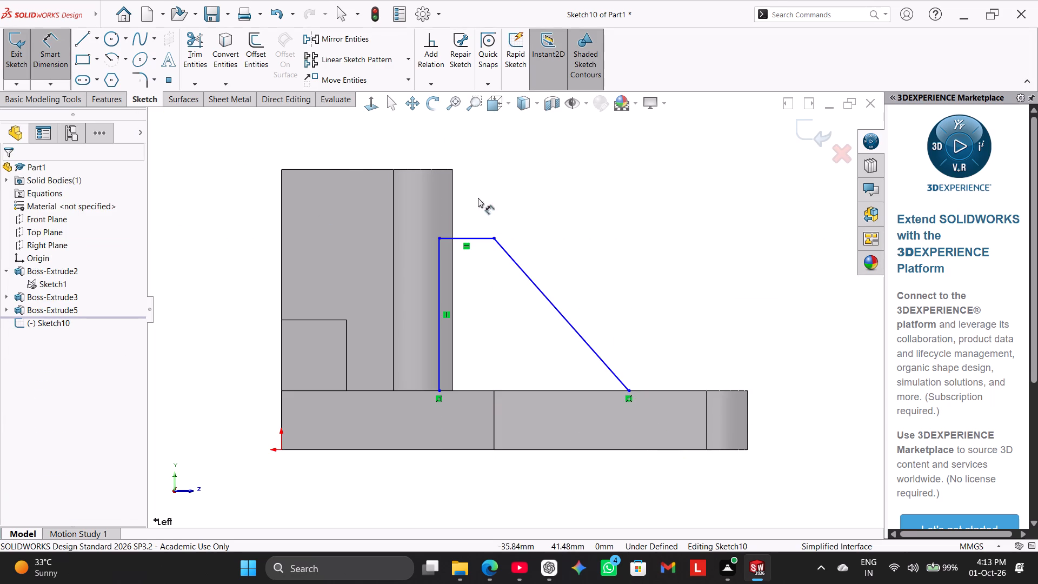
left_click(447, 170)
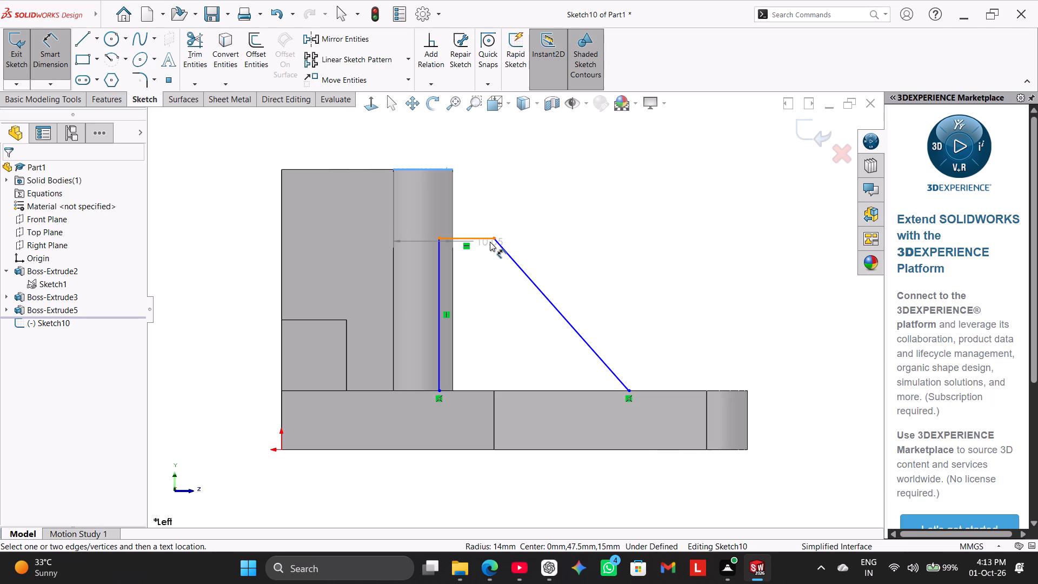
left_click(489, 239)
left_click(507, 204)
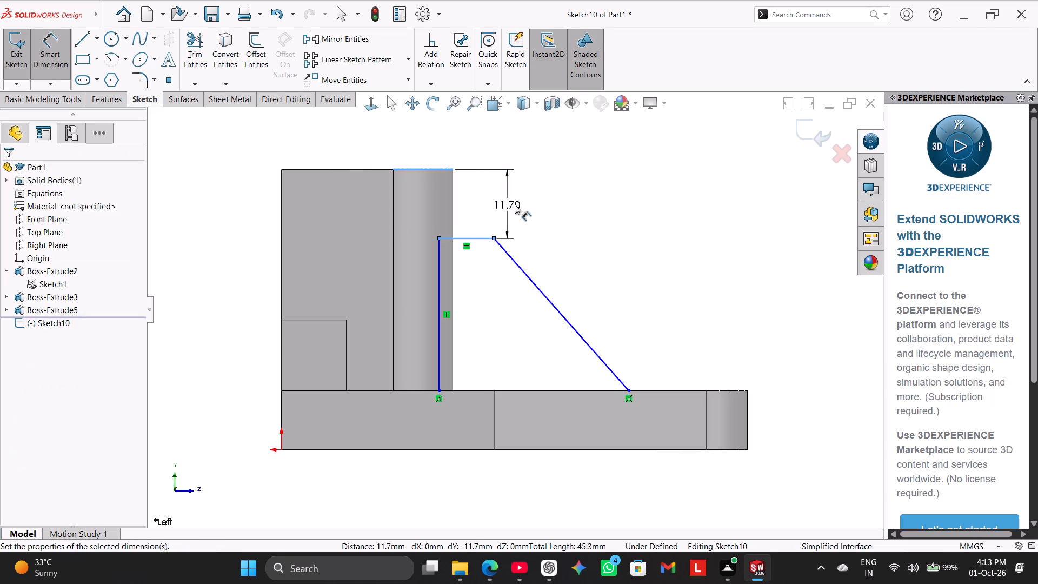
type("15")
key("Return")
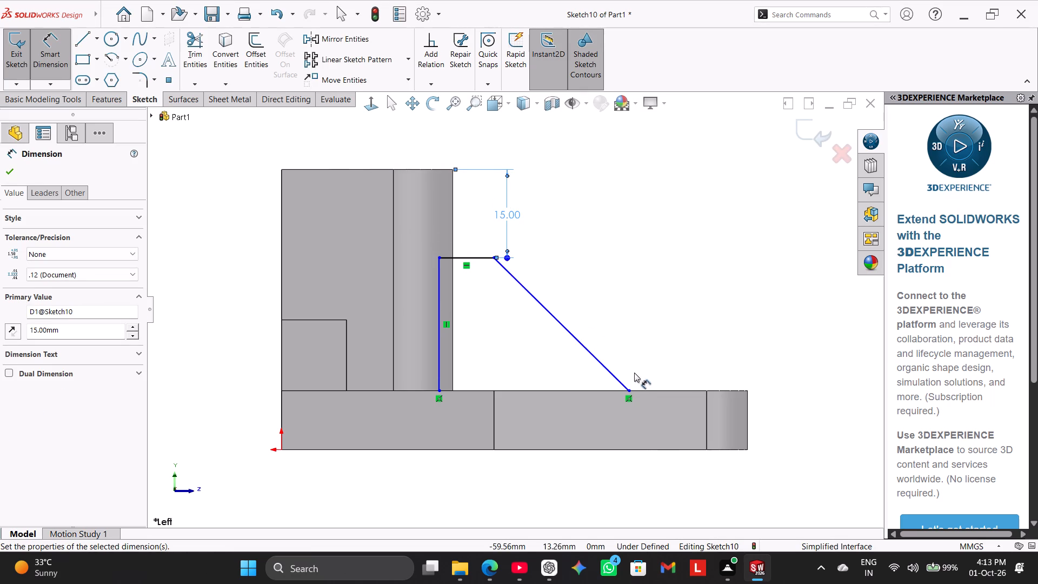
left_click(630, 392)
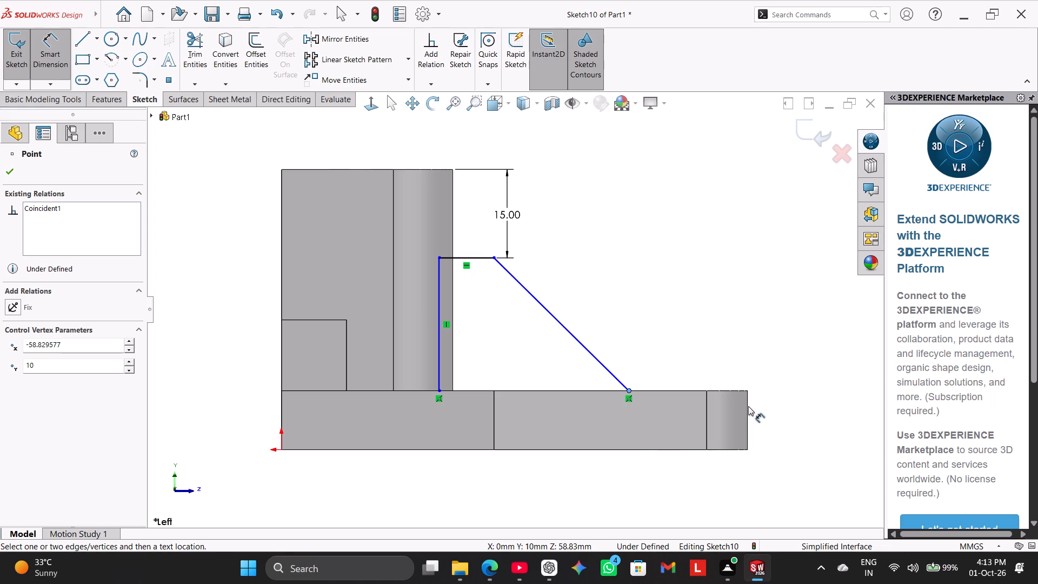
left_click(748, 406)
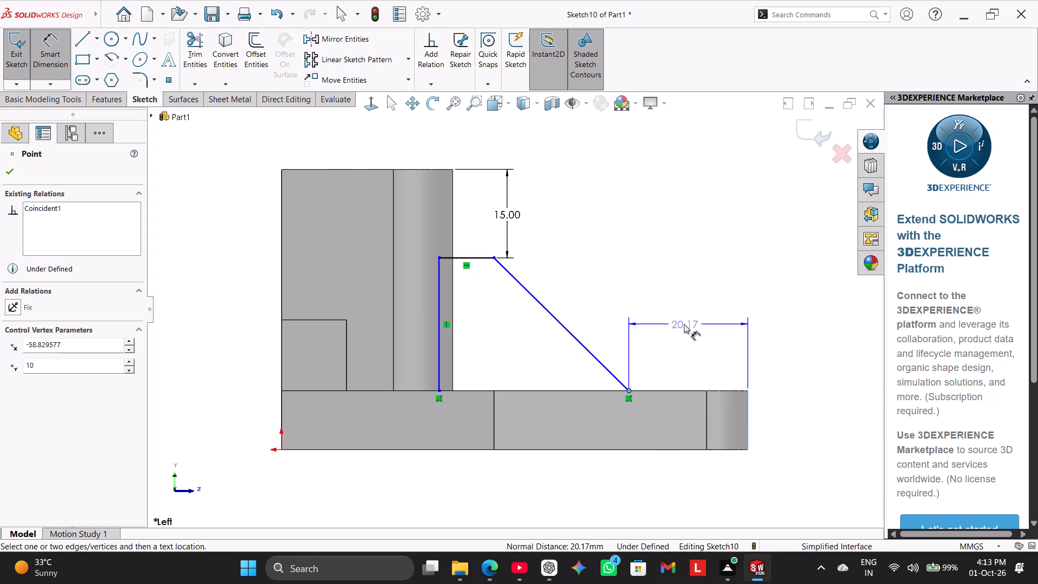
left_click(684, 324)
type("22")
key("Return")
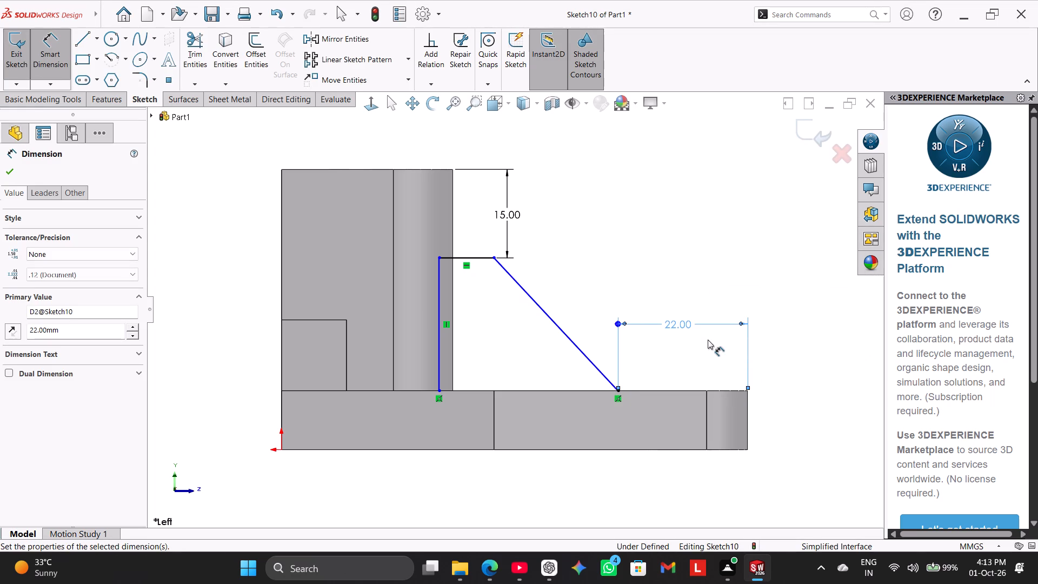
right_click(617, 237)
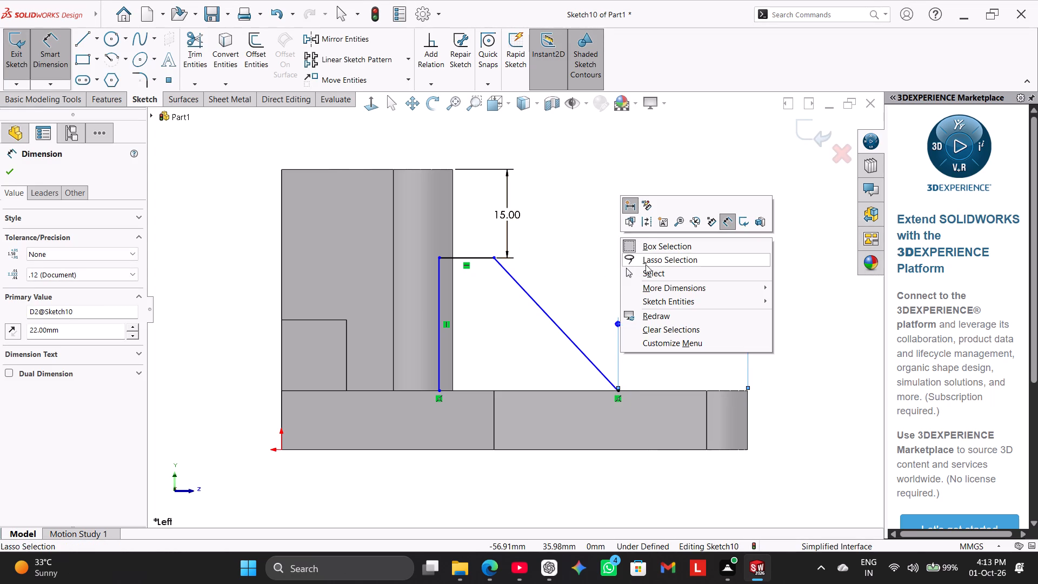
left_click(649, 271)
Dimension the angle between the sloping line and the plate's top edge as 45 degrees.
left_click(29, 29)
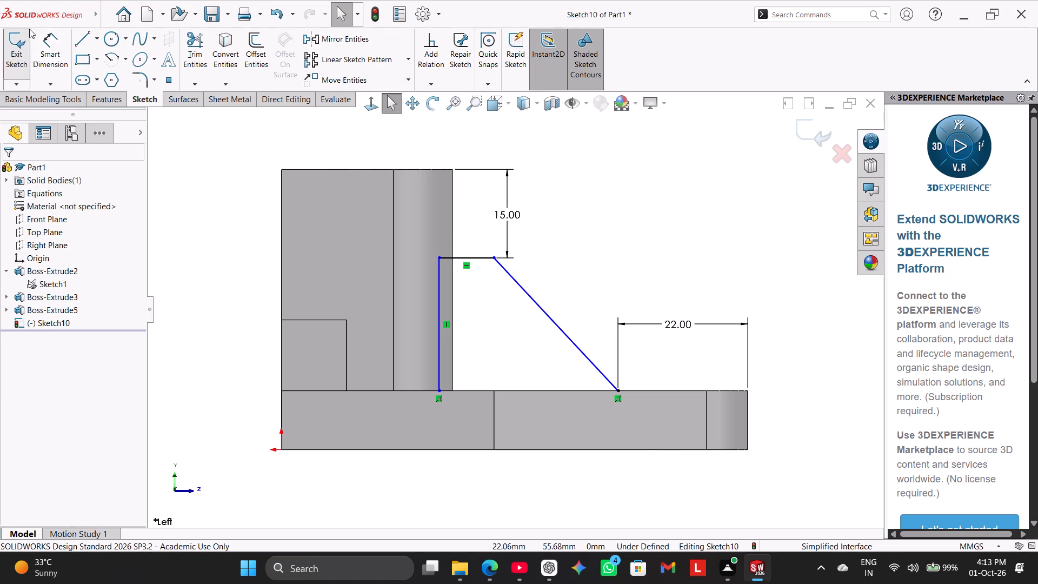
double_click(483, 258)
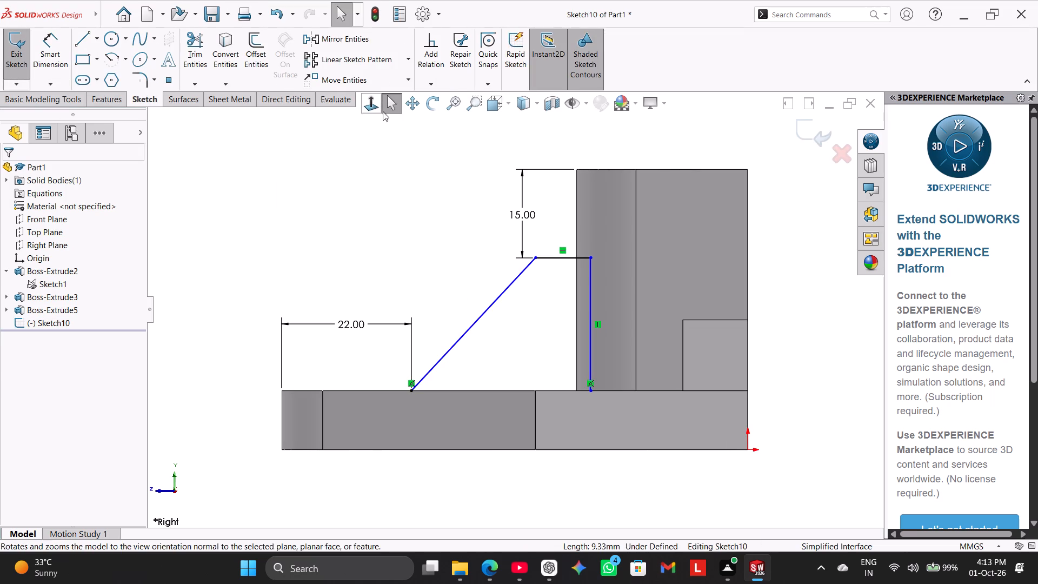
left_click(375, 106)
left_click(44, 58)
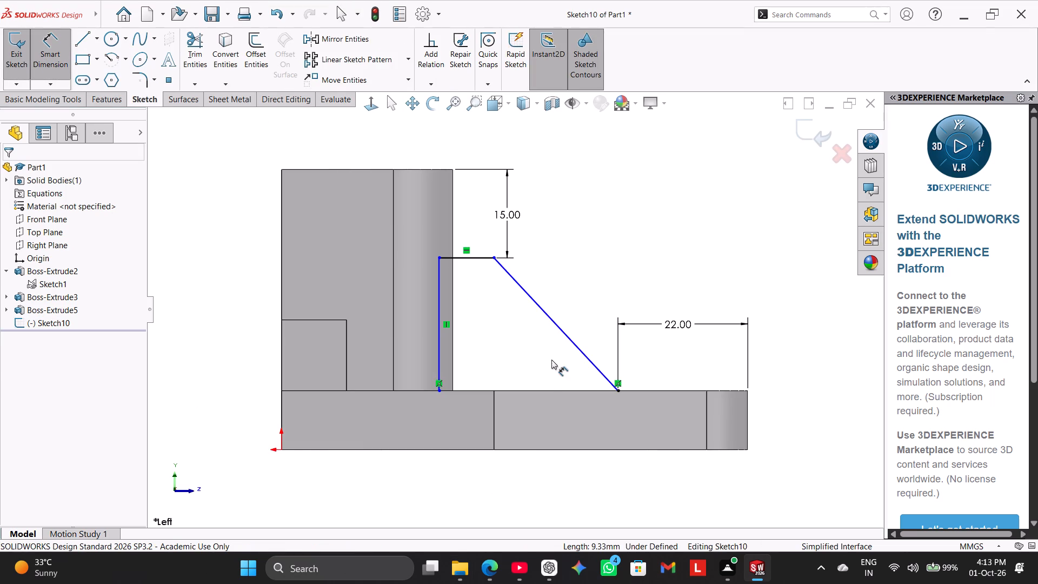
left_click(550, 390)
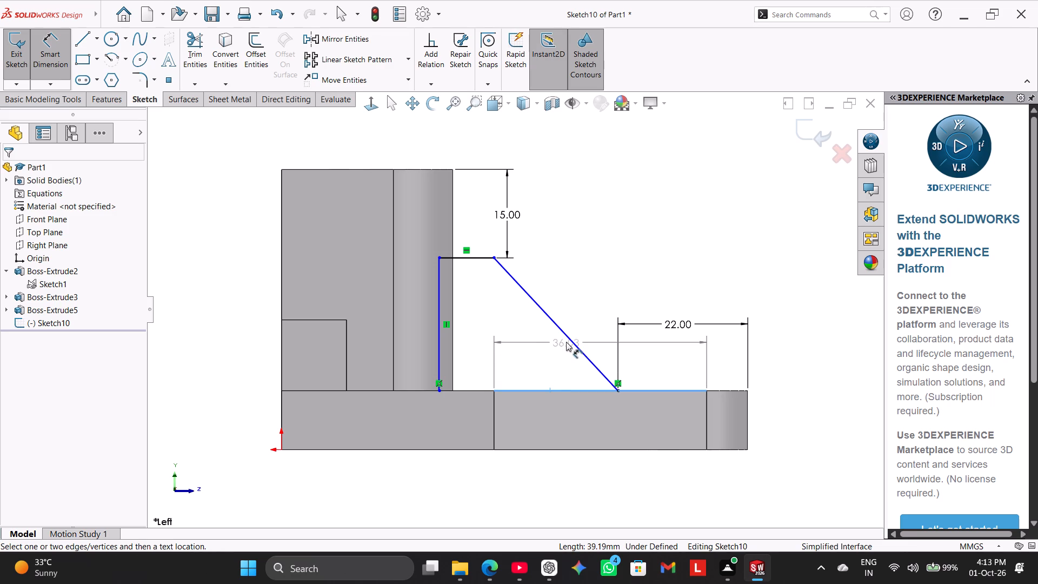
left_click(566, 336)
left_click(533, 344)
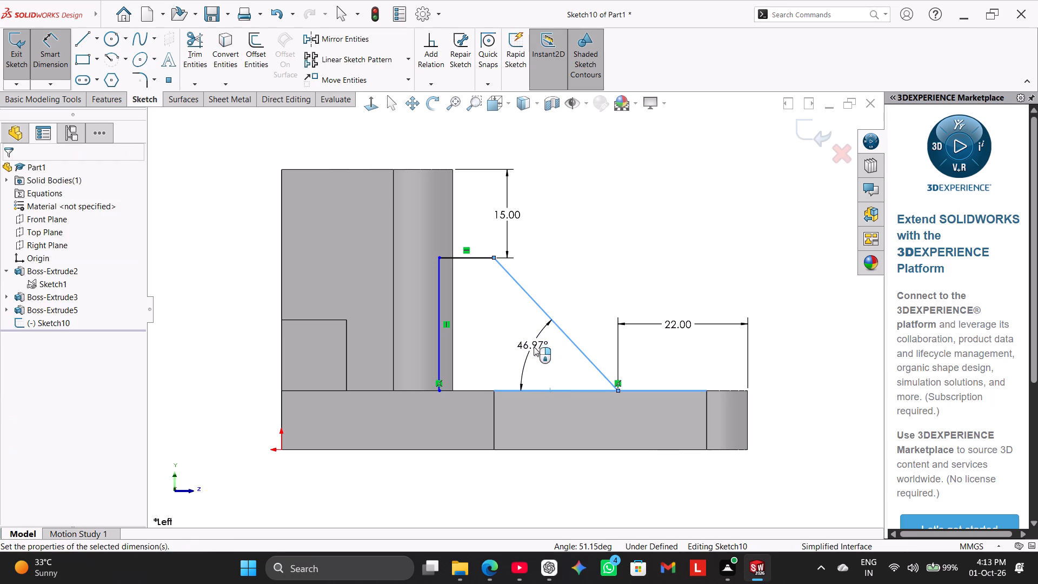
type("45")
key("Return")
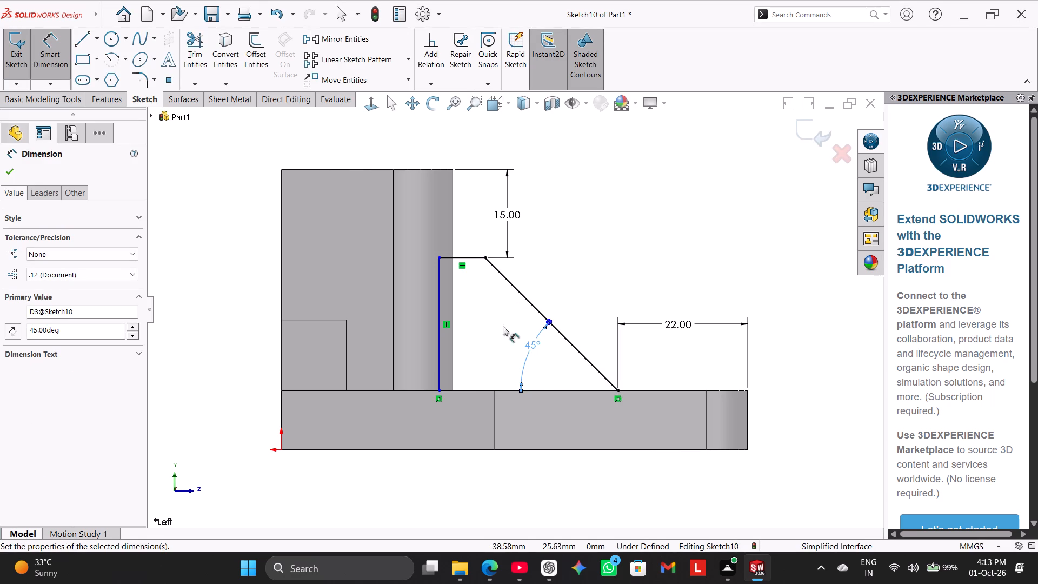
right_click(655, 239)
left_click(719, 277)
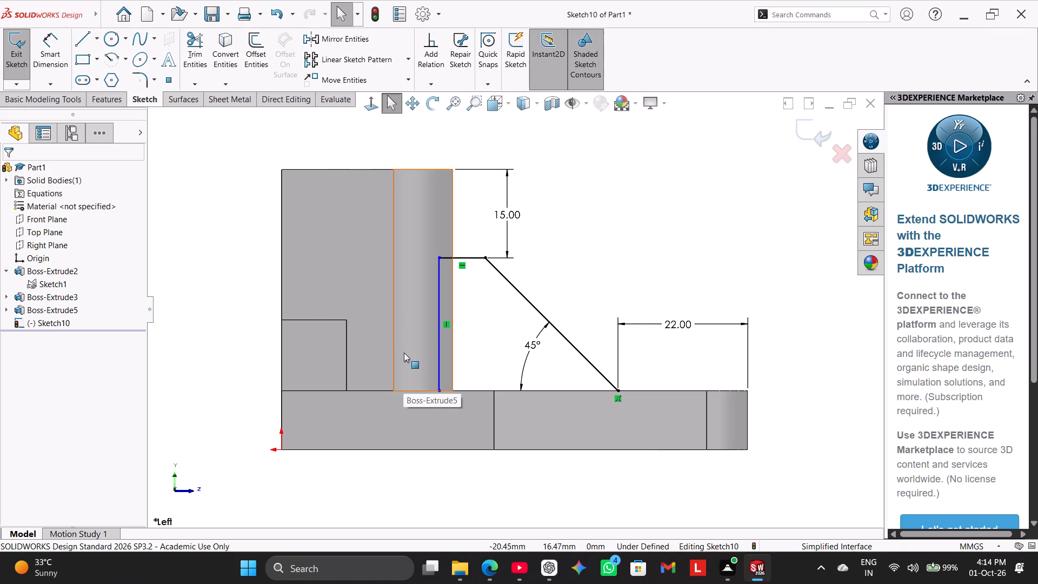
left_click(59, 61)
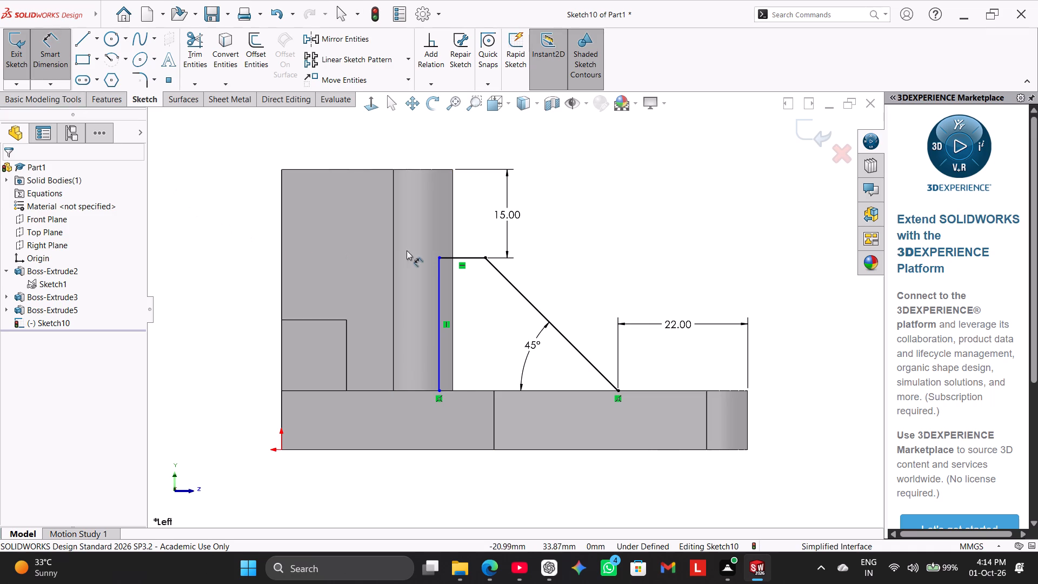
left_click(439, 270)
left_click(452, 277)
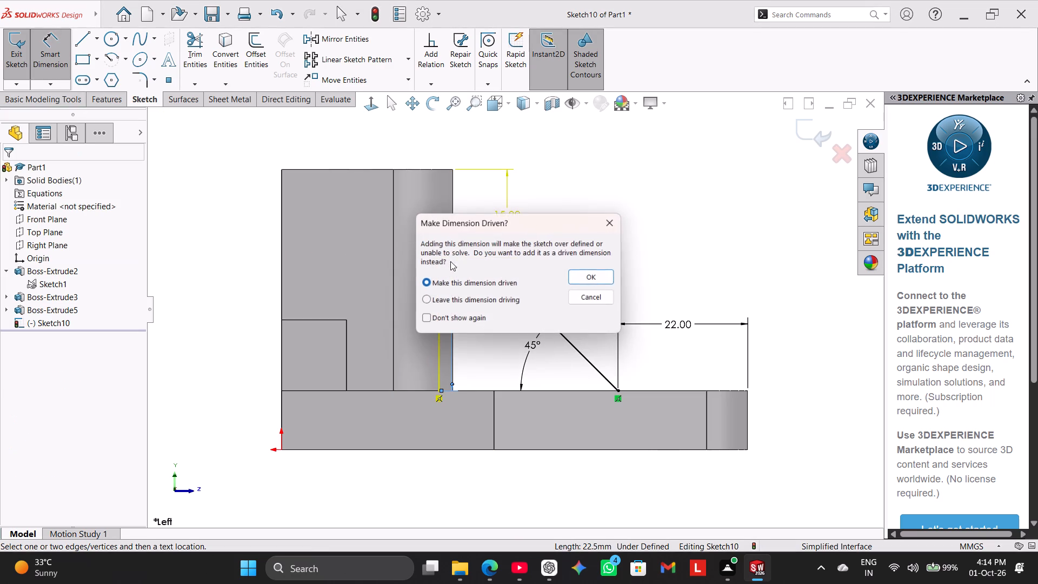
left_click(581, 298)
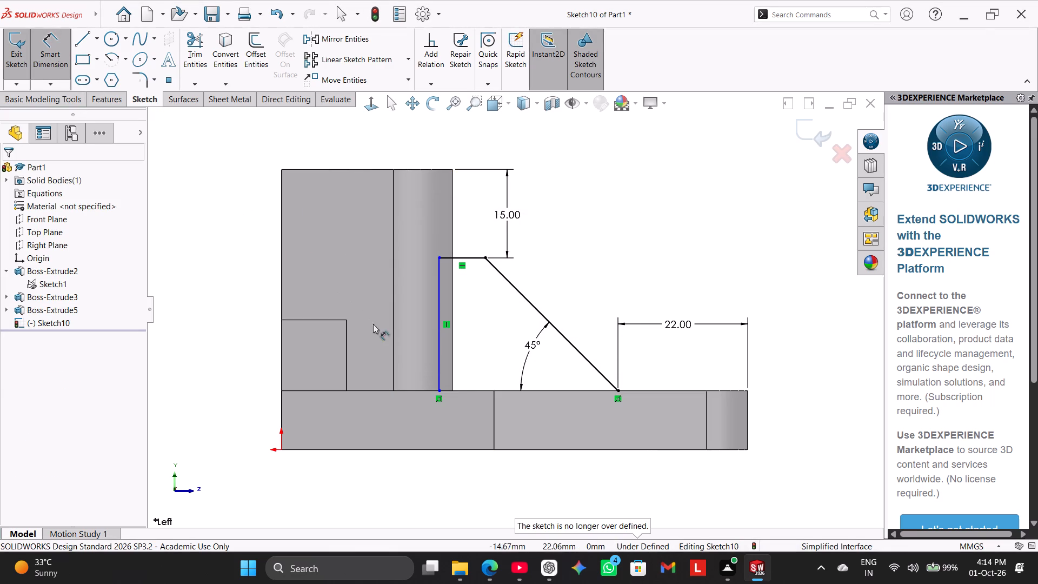
Dimension the profile's vertical line 1 mm inside the boss's outer edge.
left_click(438, 382)
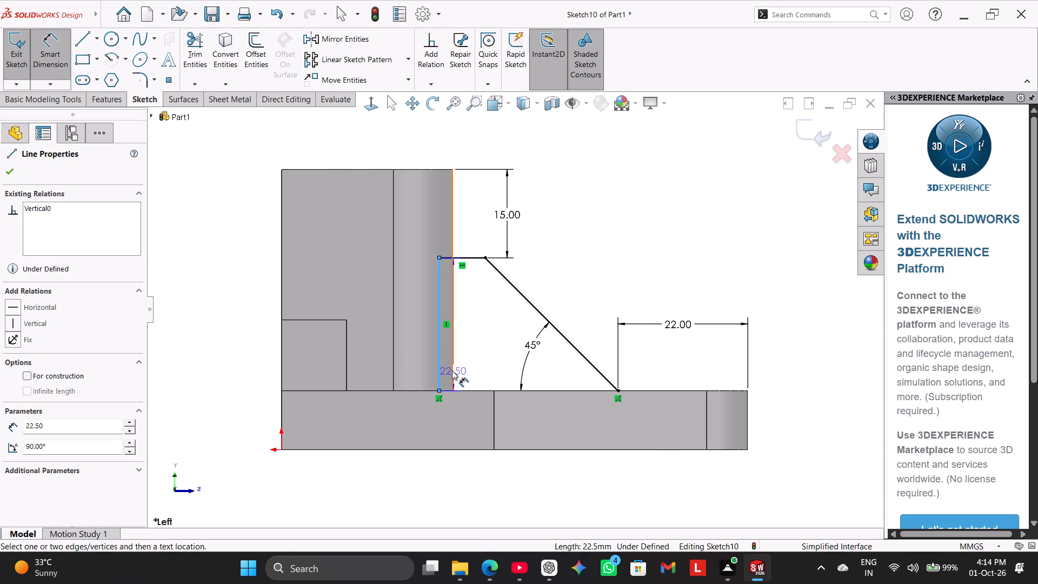
left_click(453, 370)
left_click(448, 227)
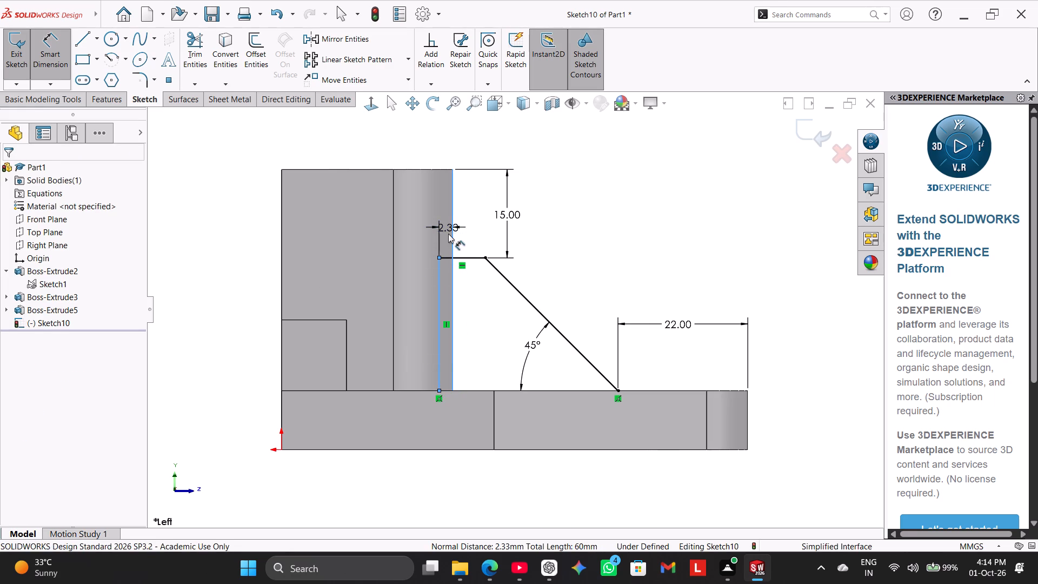
key("1")
key("Return")
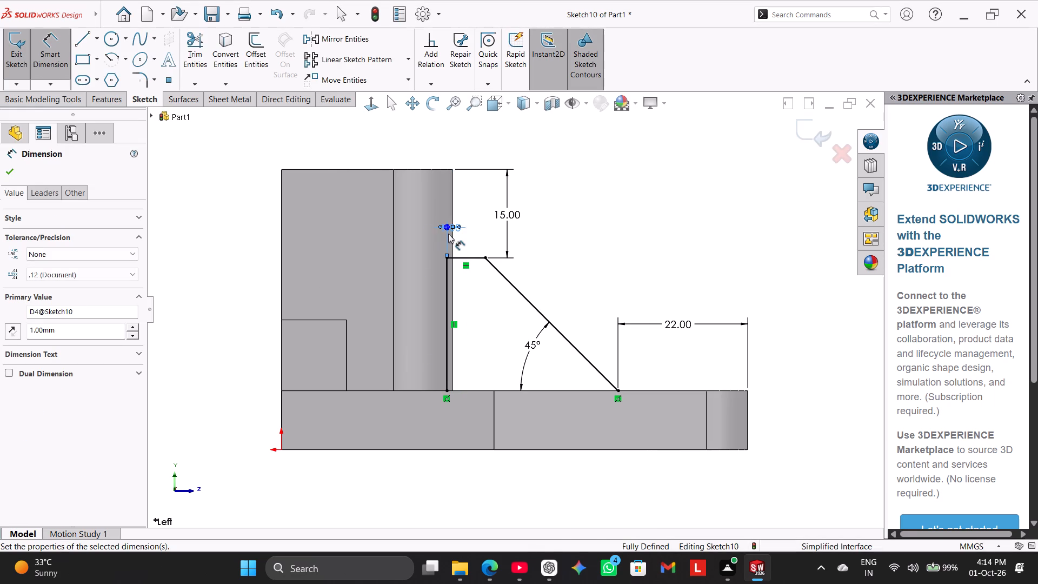
right_click(628, 245)
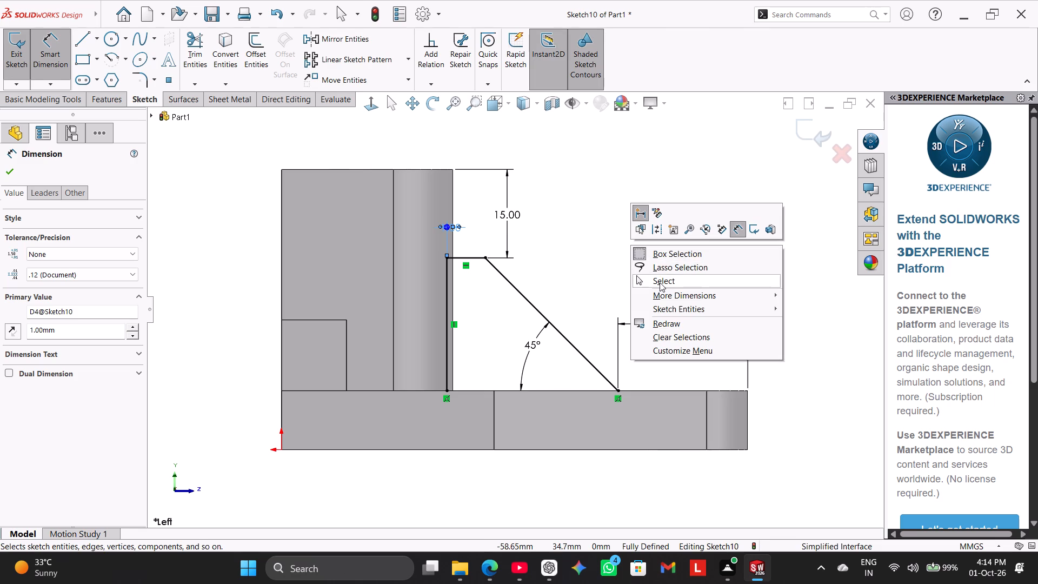
left_click(660, 282)
Start a Rib feature from the side-profile sketch and open its thickness for editing.
middle_click_drag(255, 154, 249, 165)
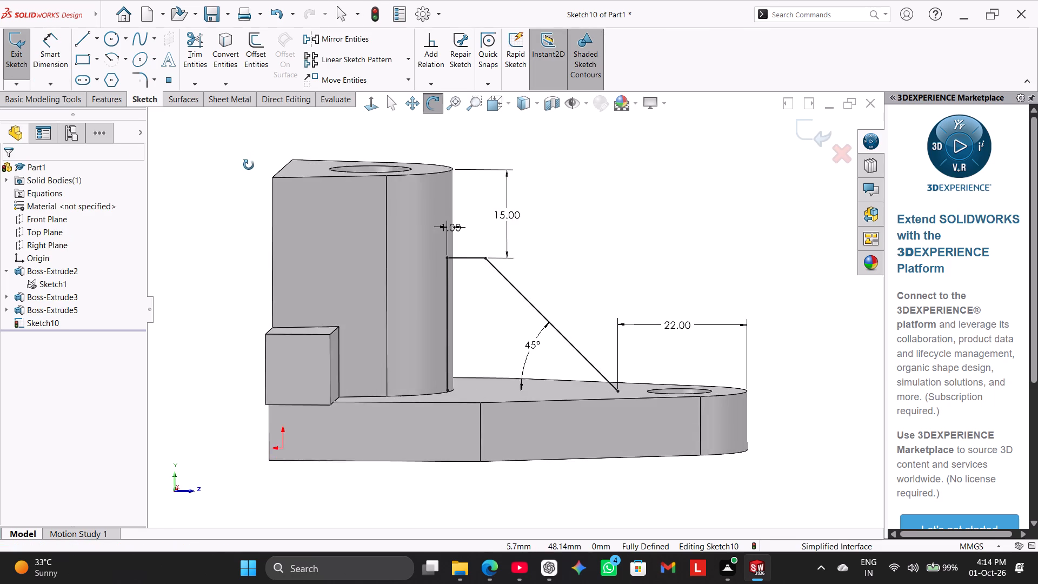
middle_click_drag(249, 165, 240, 179)
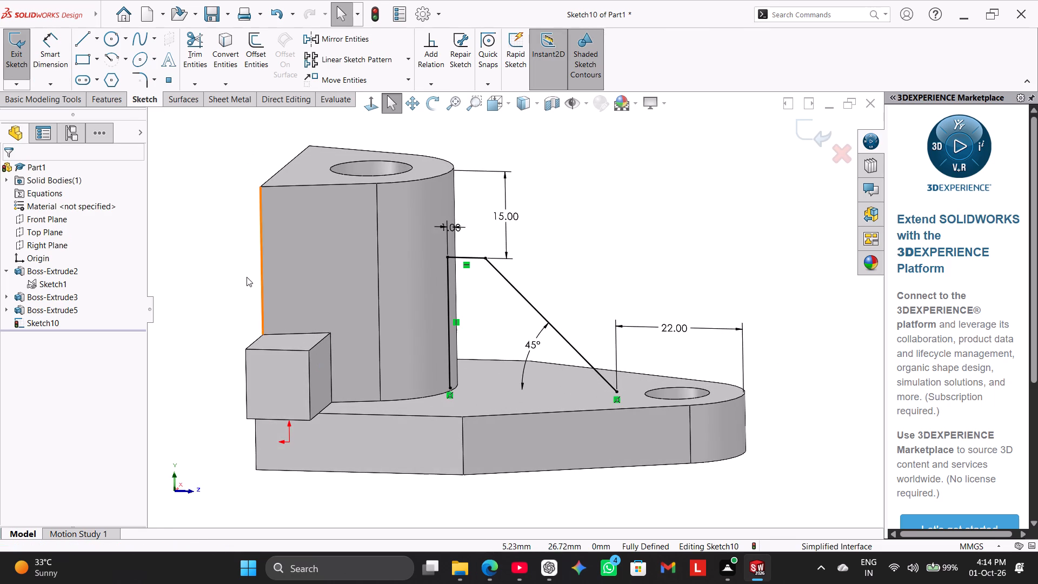
left_click(172, 99)
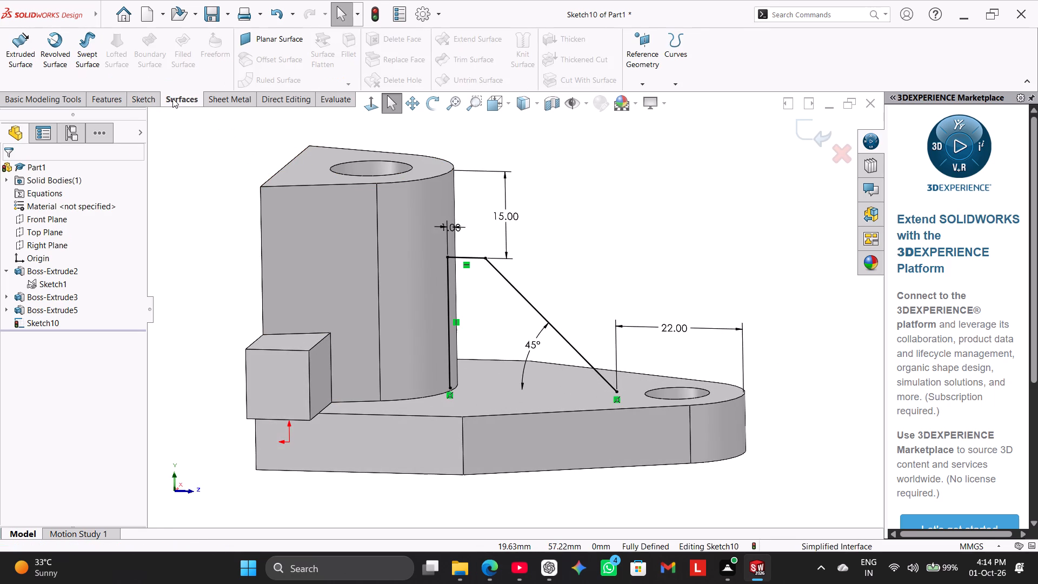
left_click(135, 102)
left_click(121, 102)
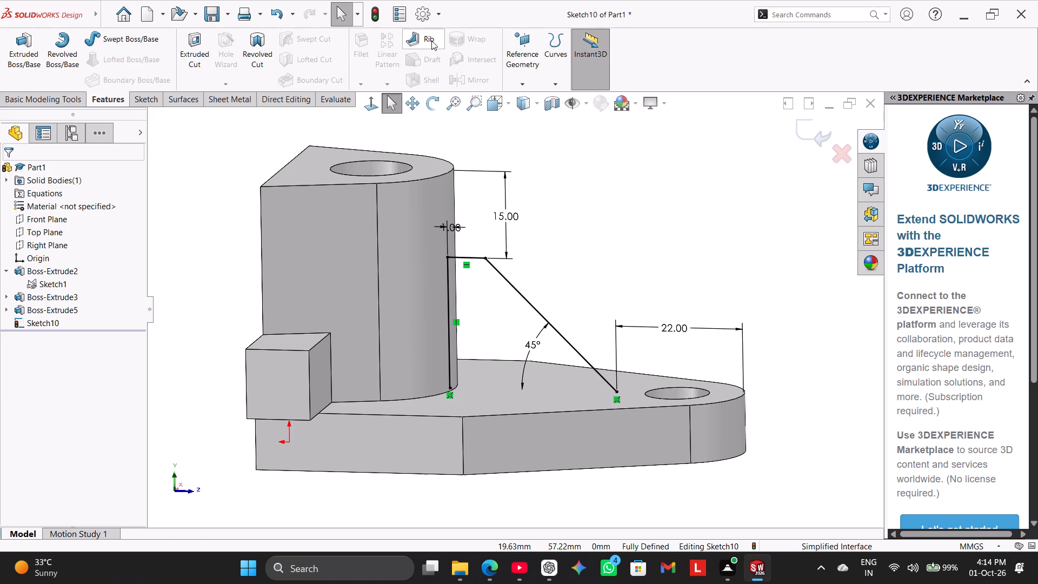
left_click(431, 38)
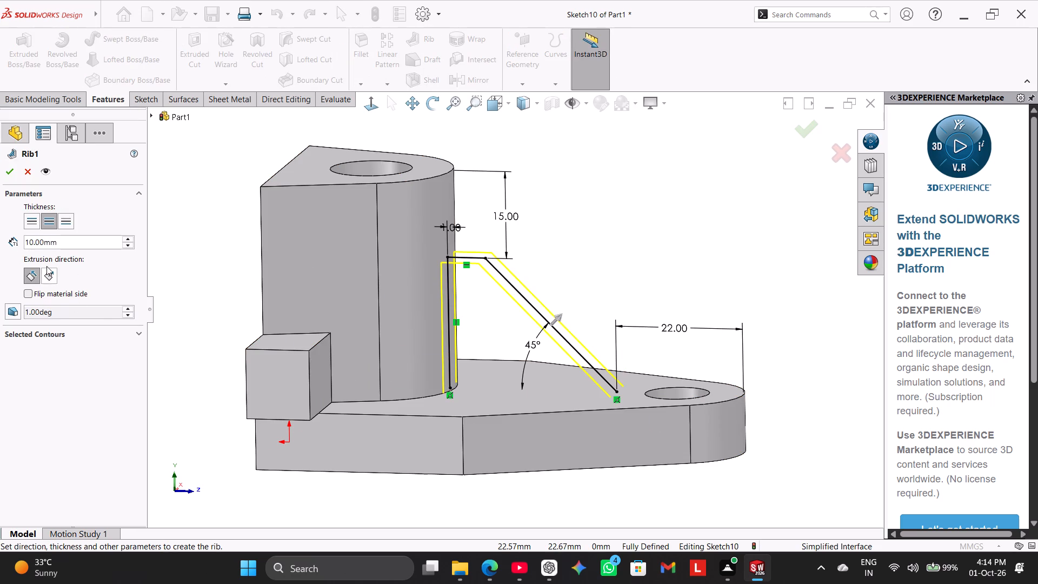
double_click(56, 240)
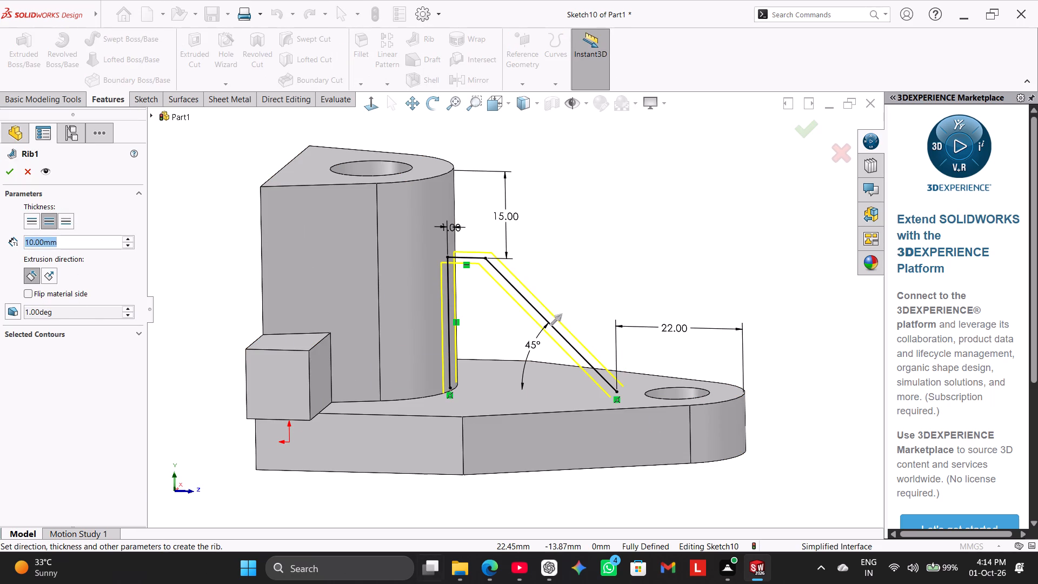
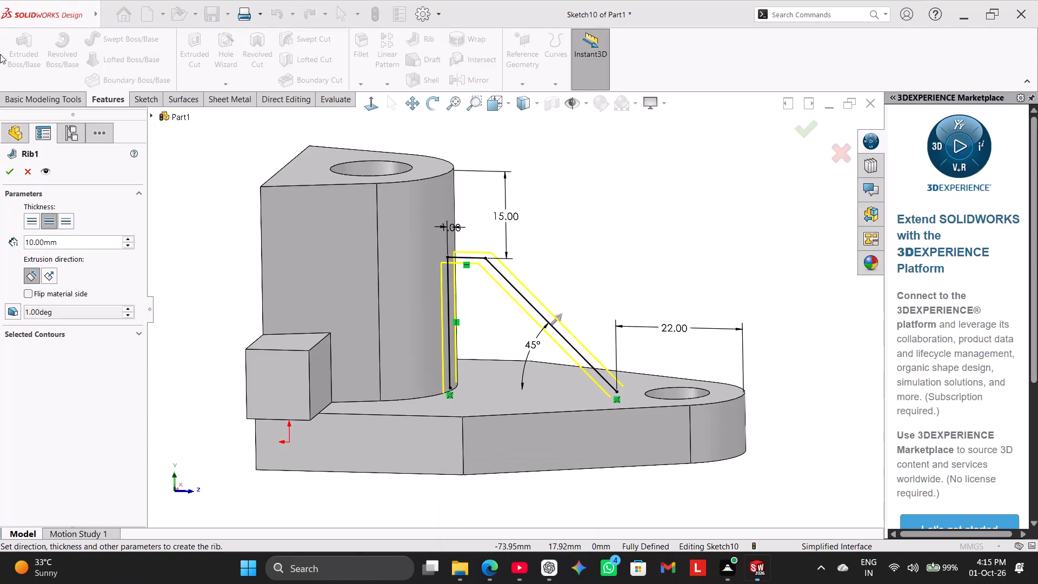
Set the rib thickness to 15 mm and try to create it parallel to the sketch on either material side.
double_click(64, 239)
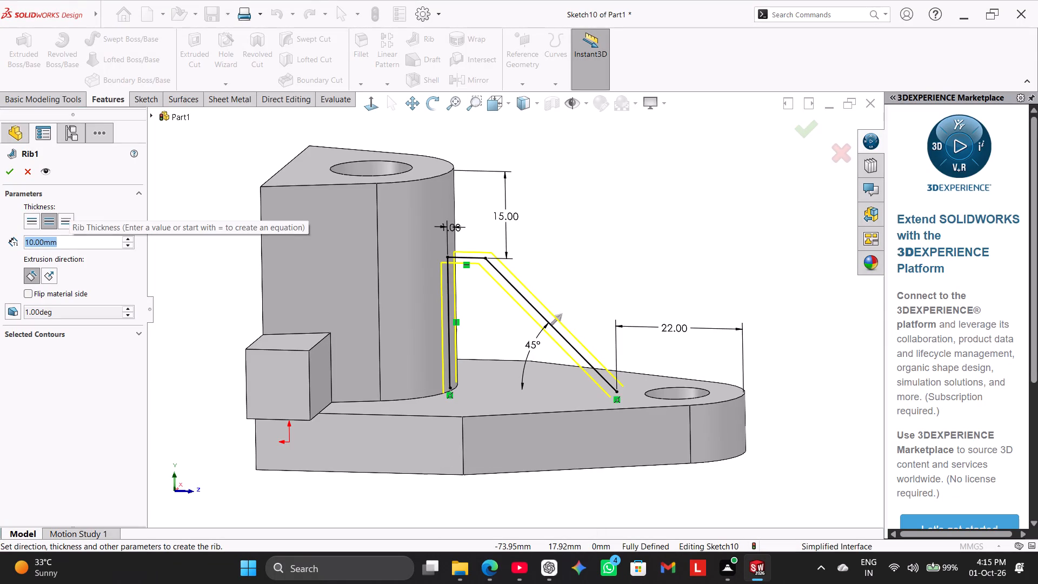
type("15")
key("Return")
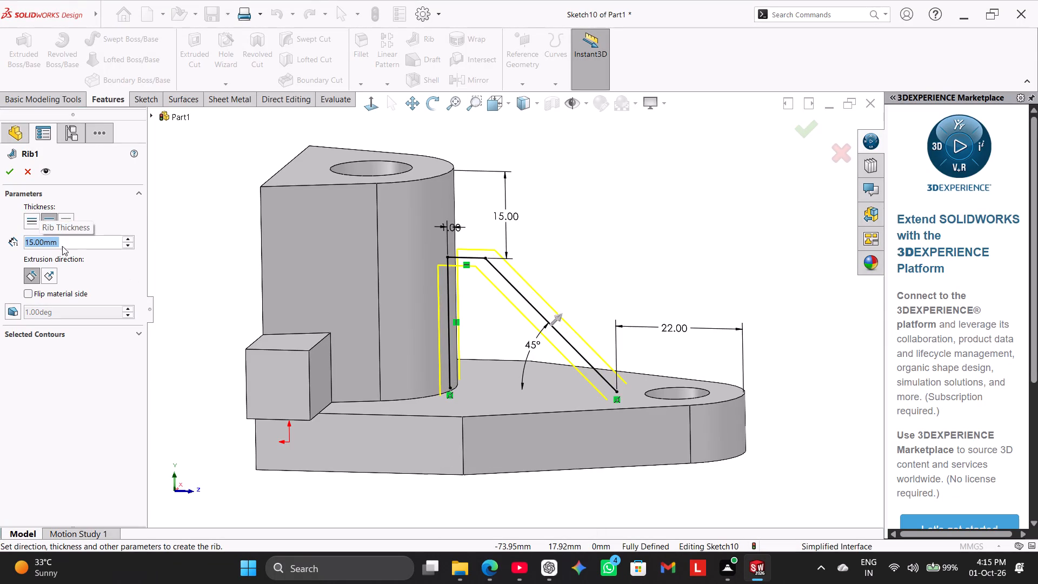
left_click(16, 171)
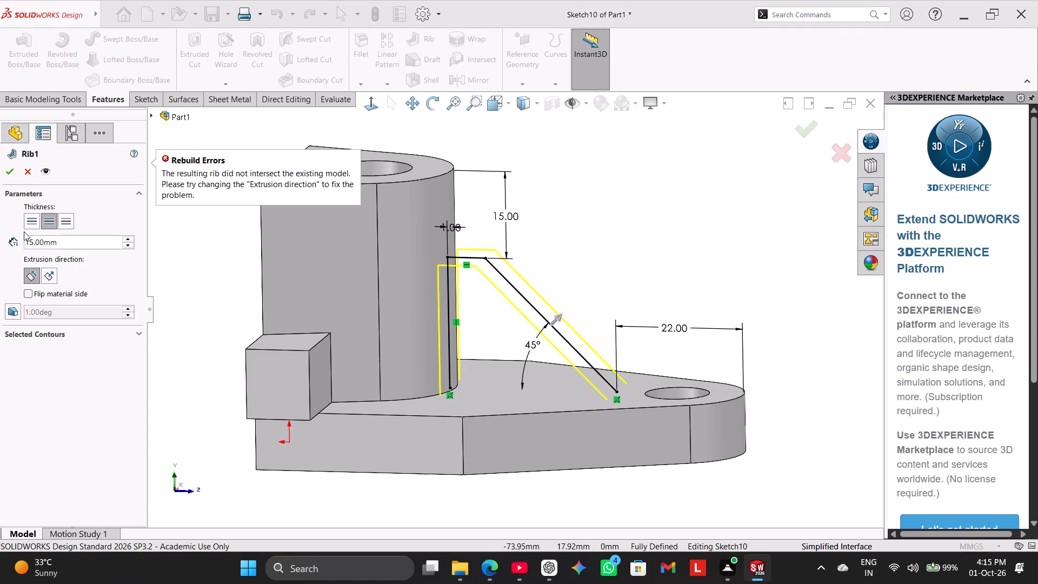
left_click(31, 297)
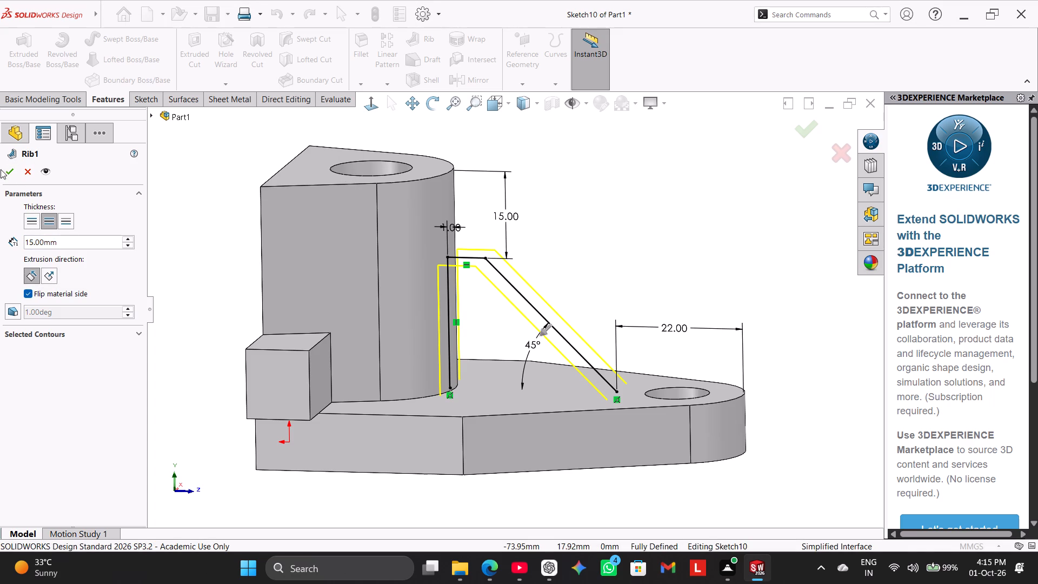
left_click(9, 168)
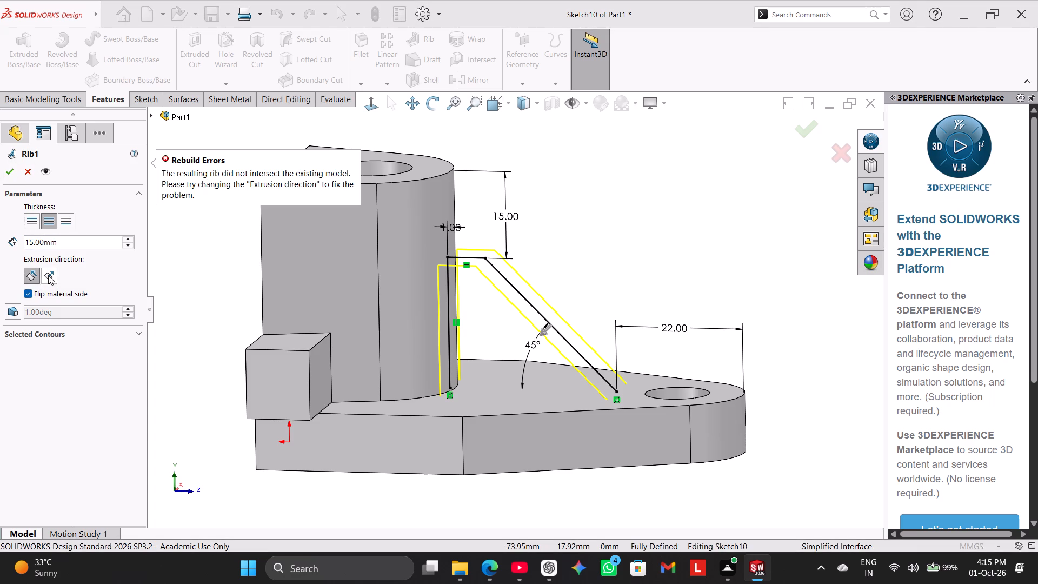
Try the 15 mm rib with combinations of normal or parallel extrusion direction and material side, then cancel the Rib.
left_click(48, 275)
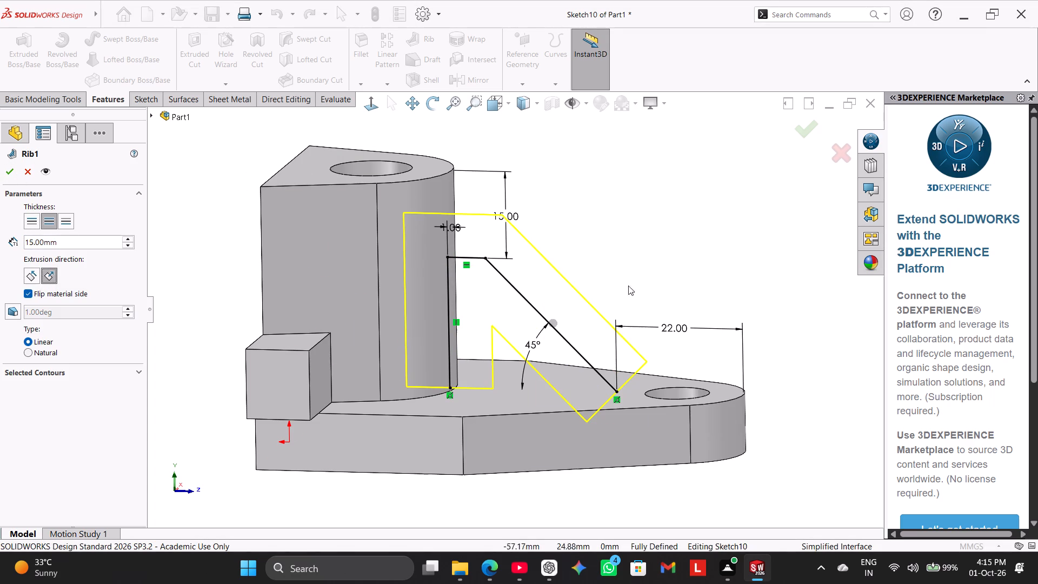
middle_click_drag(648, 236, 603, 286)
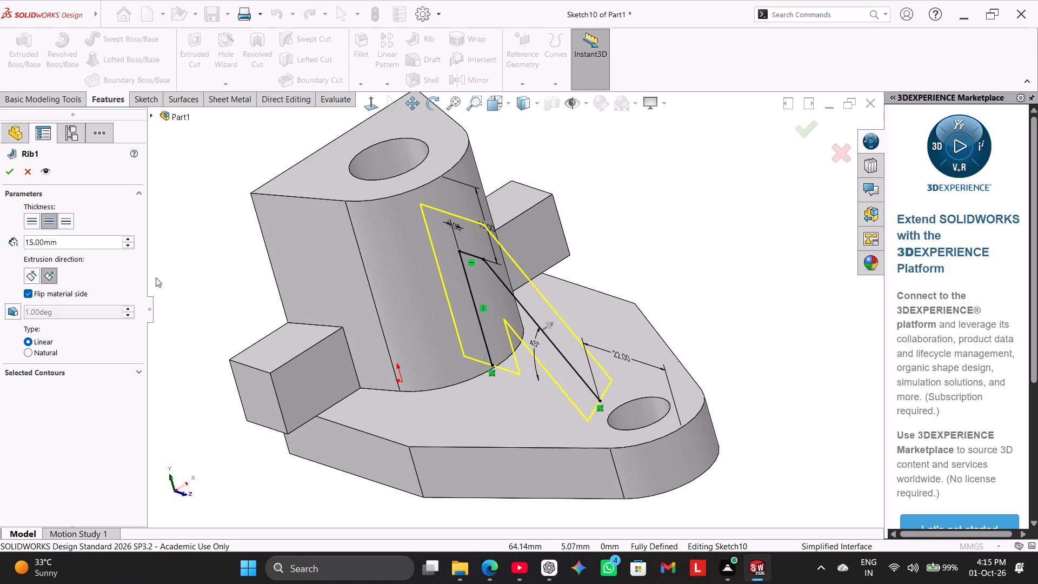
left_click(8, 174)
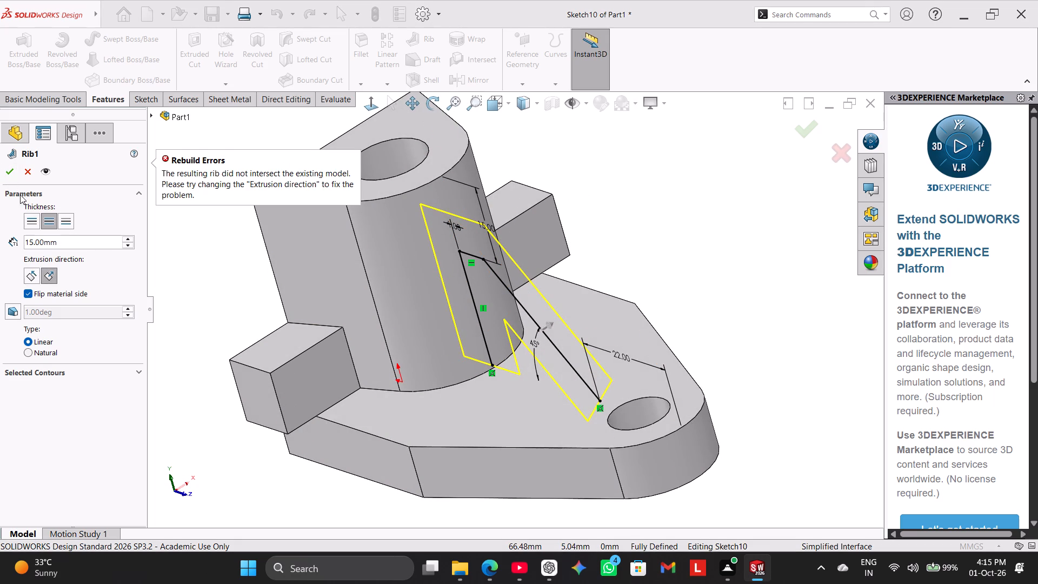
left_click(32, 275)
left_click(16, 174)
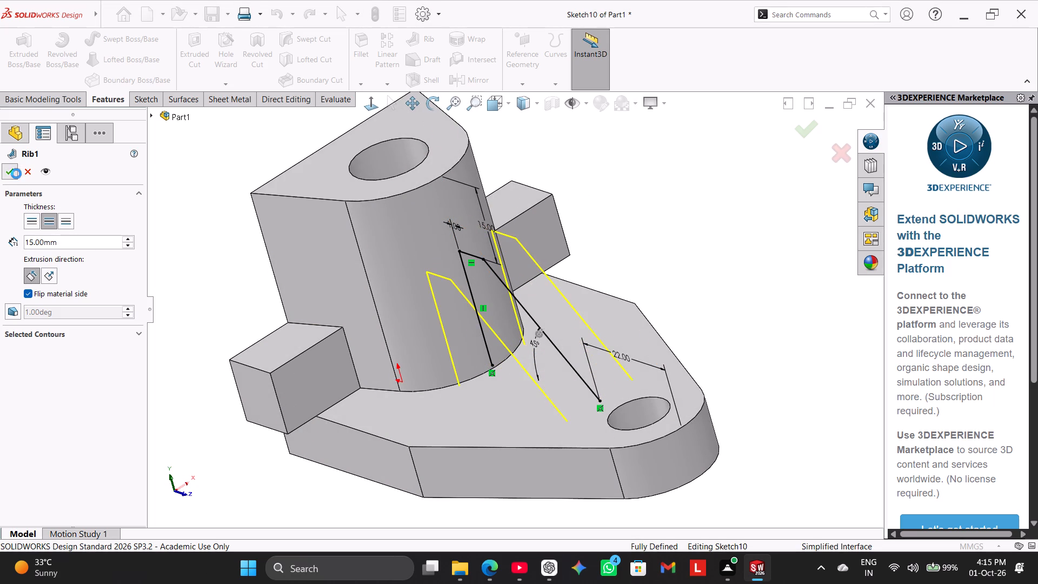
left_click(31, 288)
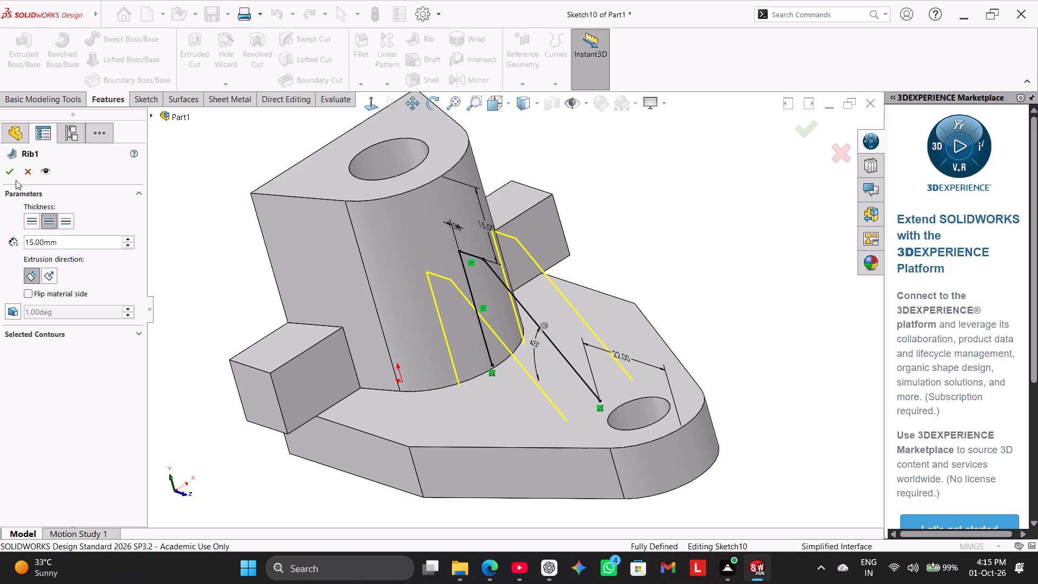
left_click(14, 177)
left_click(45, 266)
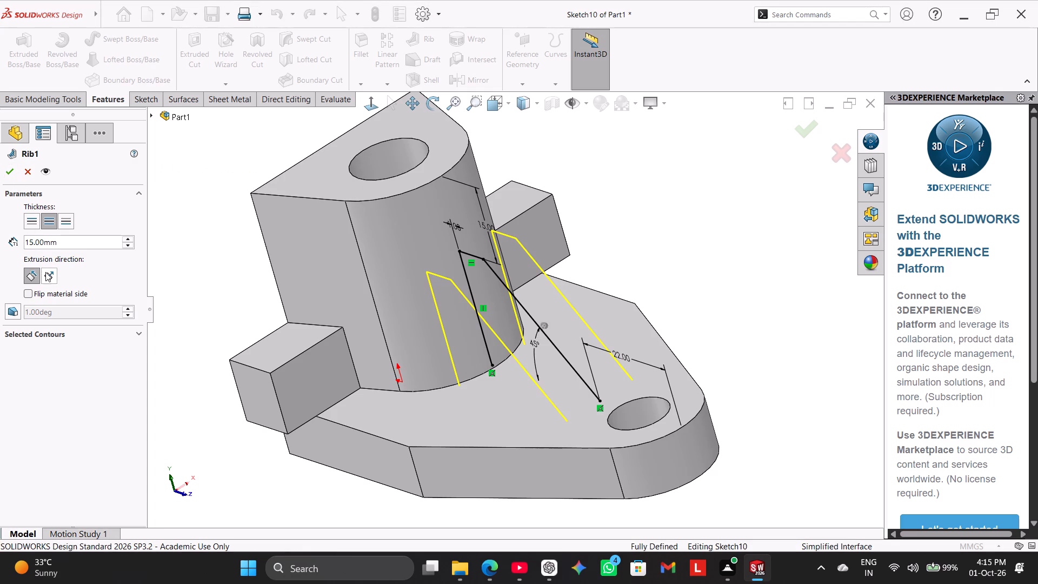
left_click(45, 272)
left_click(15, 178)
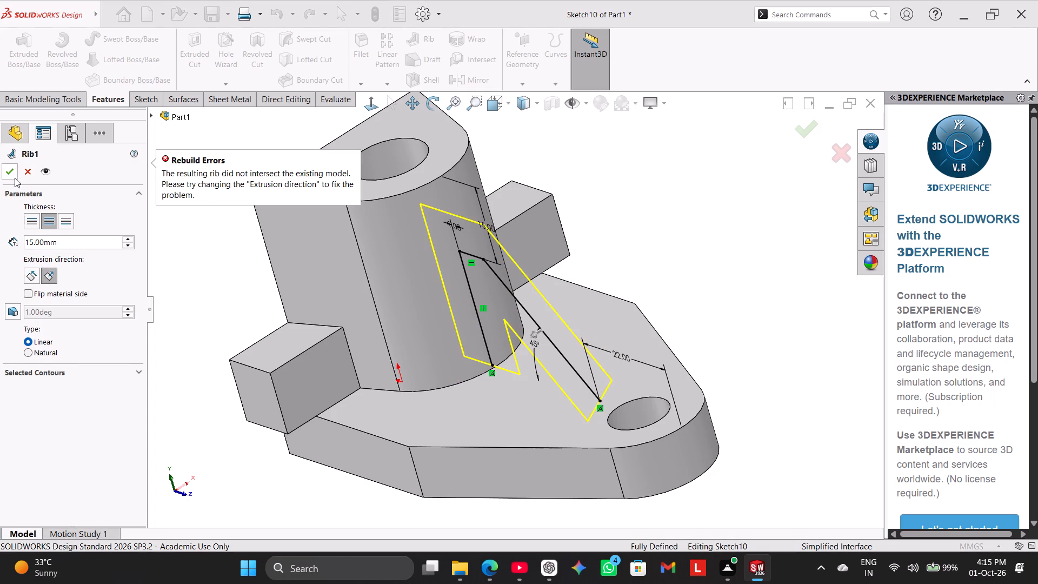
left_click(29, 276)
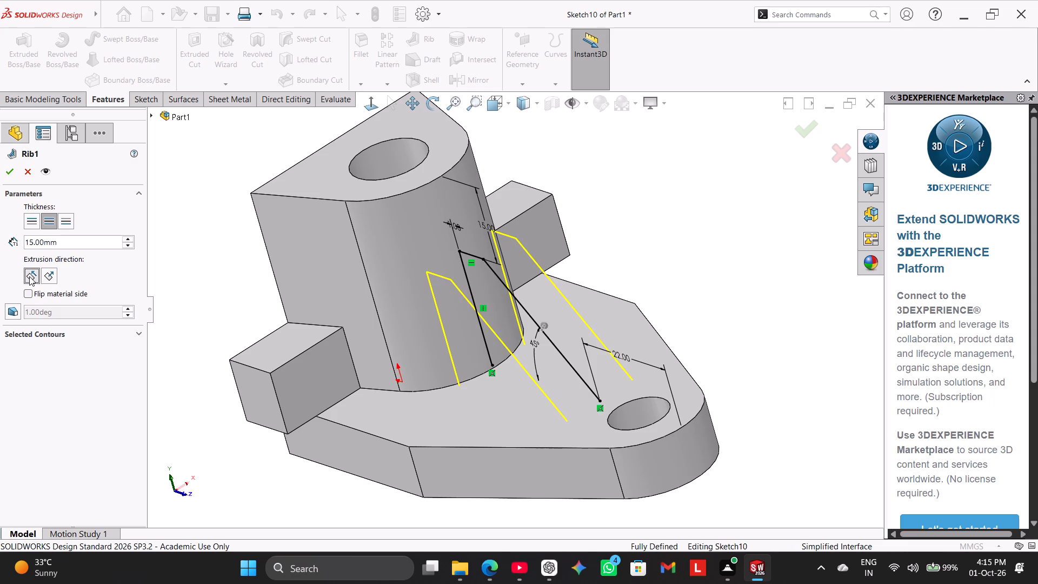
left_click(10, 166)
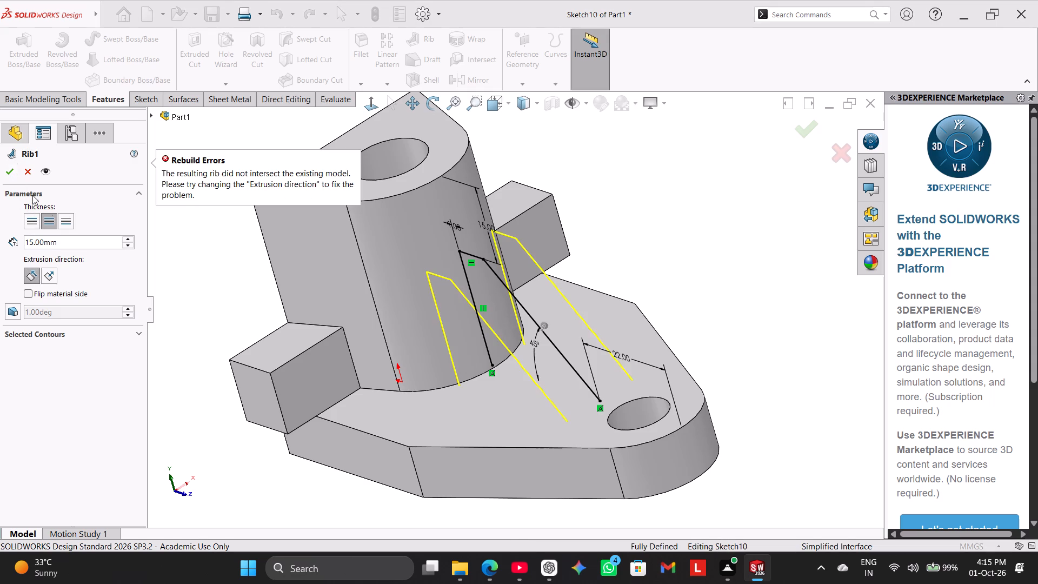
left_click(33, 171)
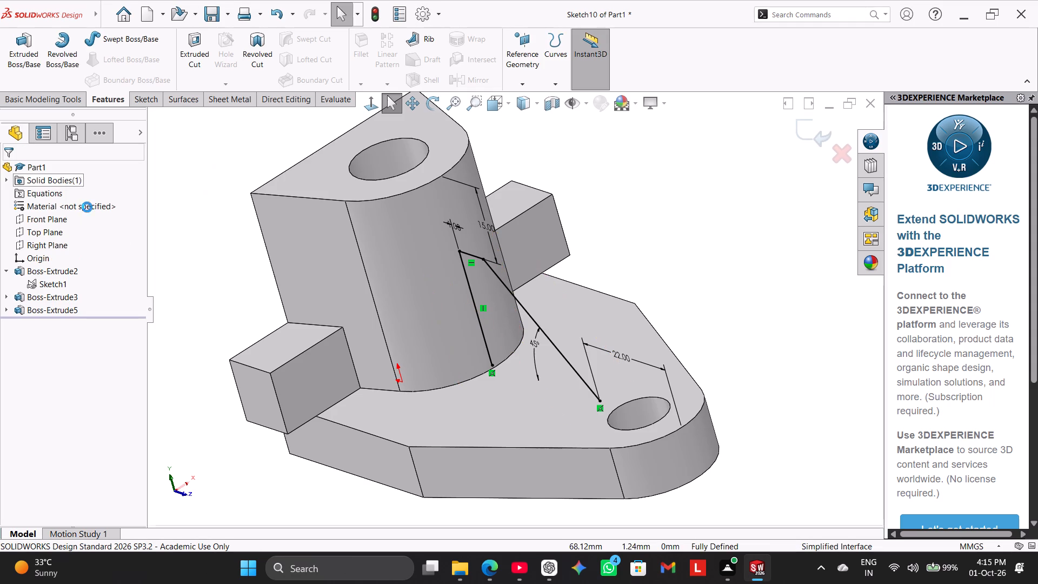
Close the rib profile with a horizontal line along the plate's top edge, joining the vertical and sloping lines' lower ends.
left_click(368, 109)
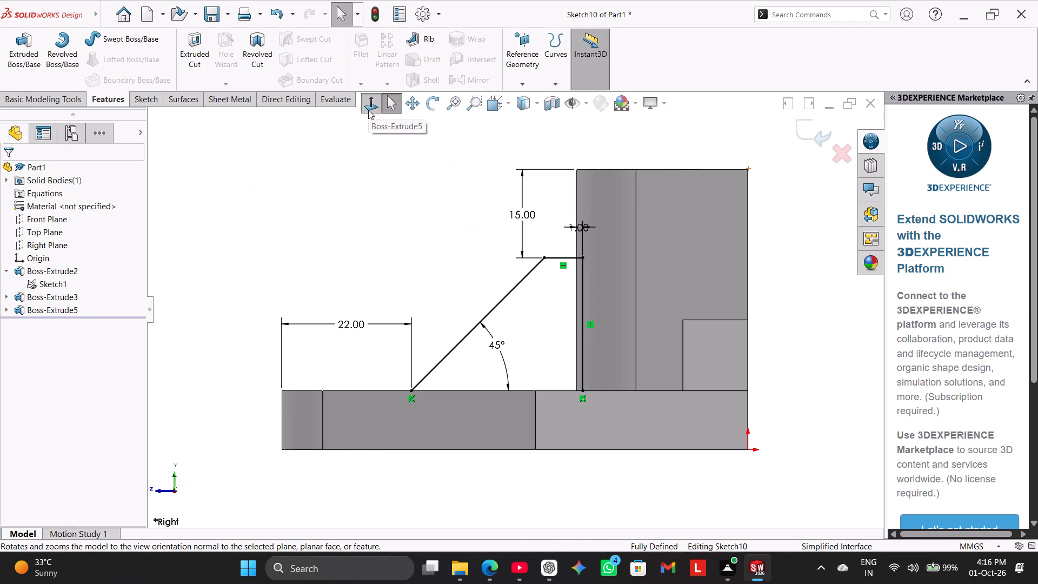
left_click(371, 102)
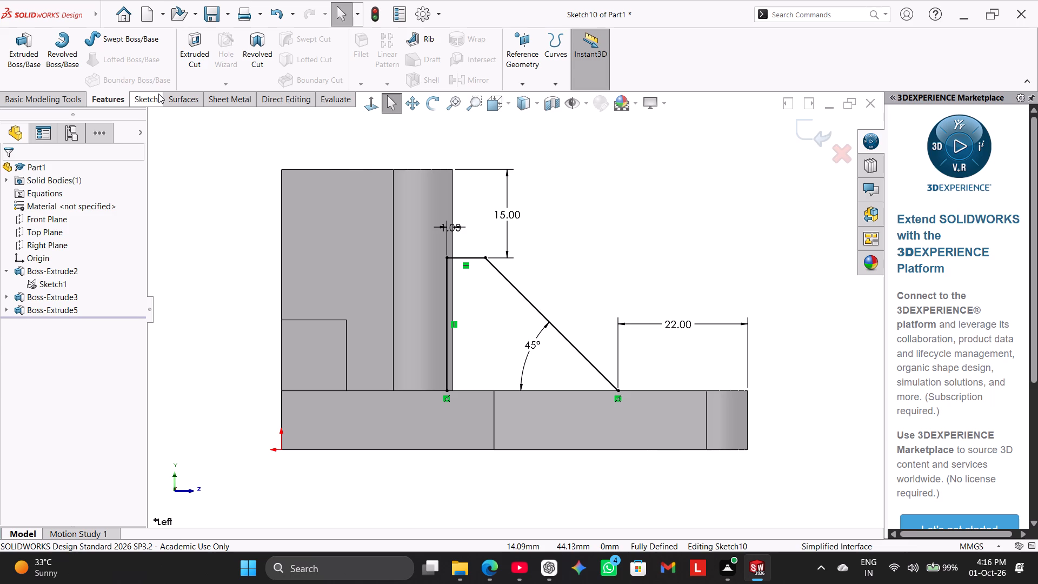
left_click(158, 101)
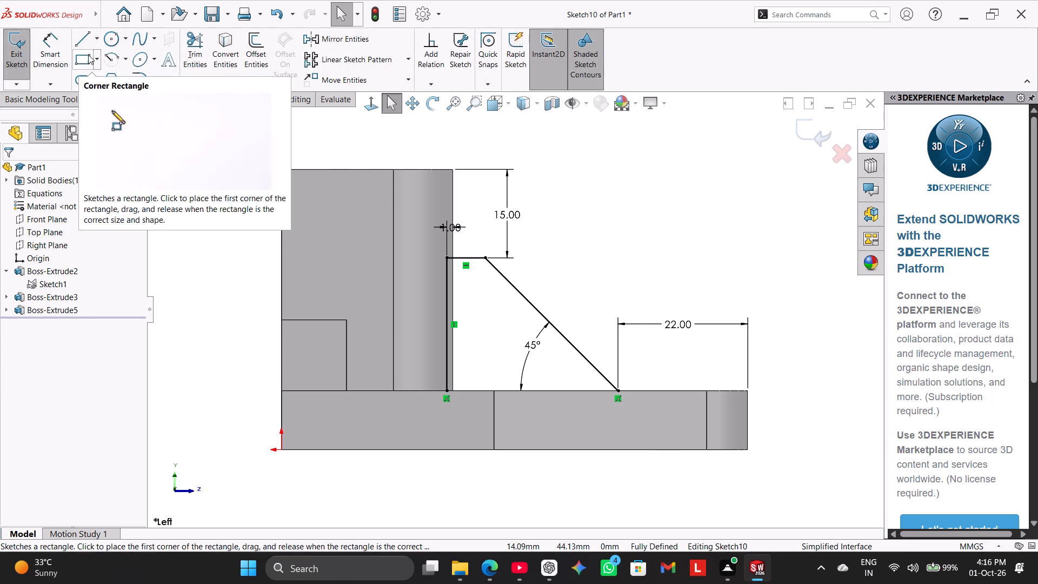
left_click(86, 43)
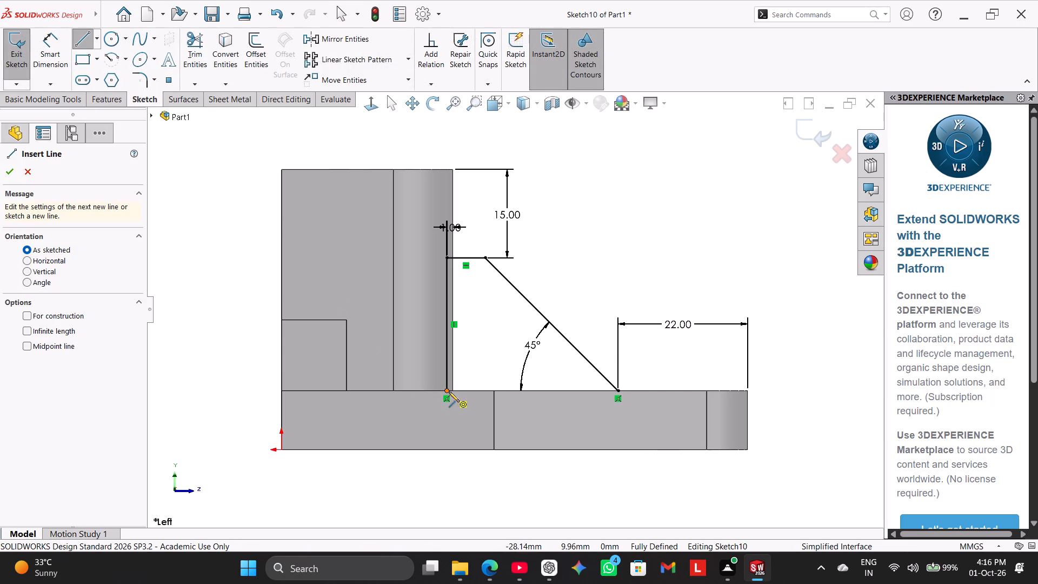
left_click(449, 391)
left_click(617, 390)
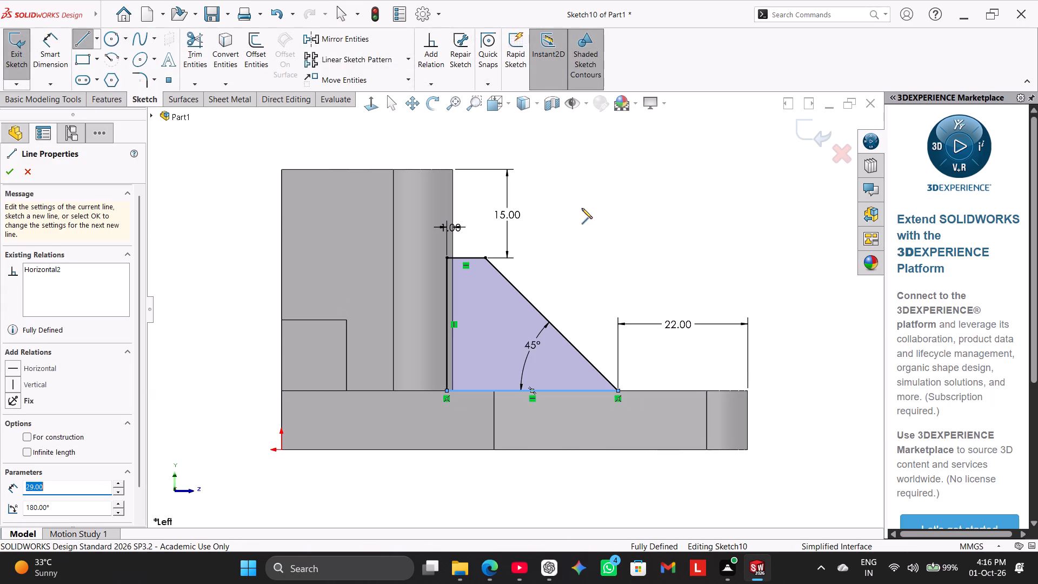
right_click(582, 208)
left_click(613, 218)
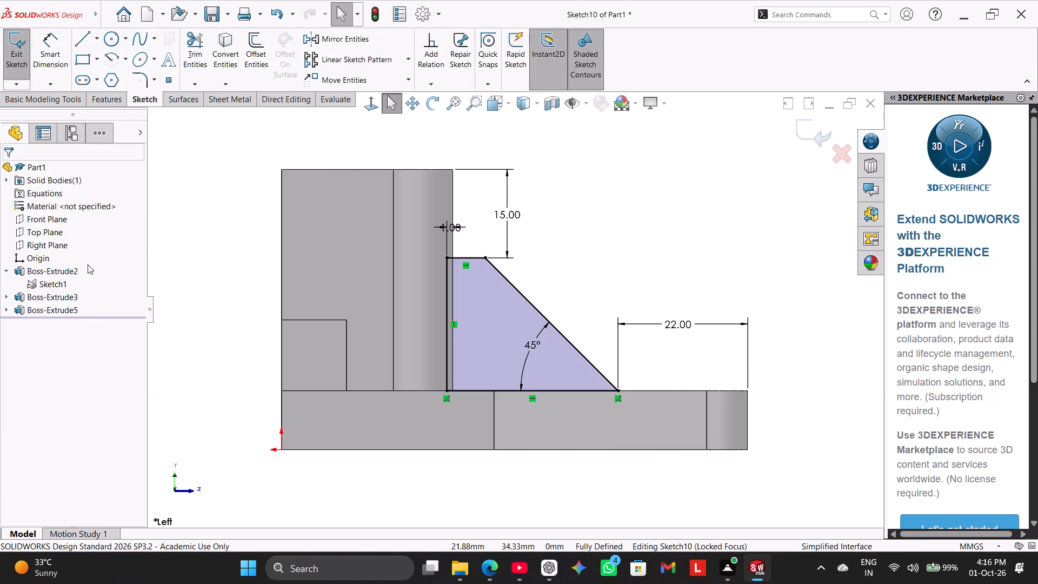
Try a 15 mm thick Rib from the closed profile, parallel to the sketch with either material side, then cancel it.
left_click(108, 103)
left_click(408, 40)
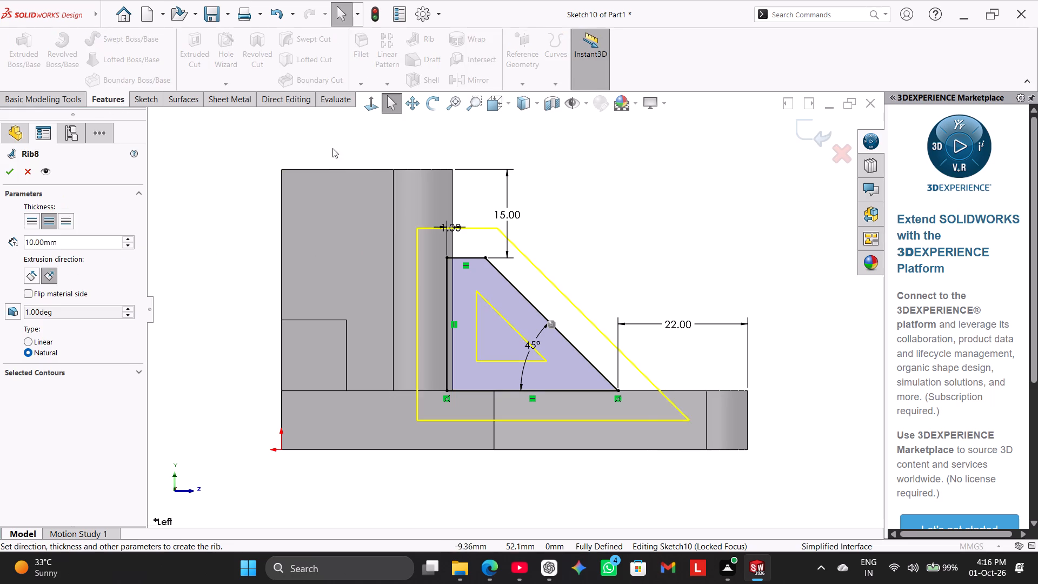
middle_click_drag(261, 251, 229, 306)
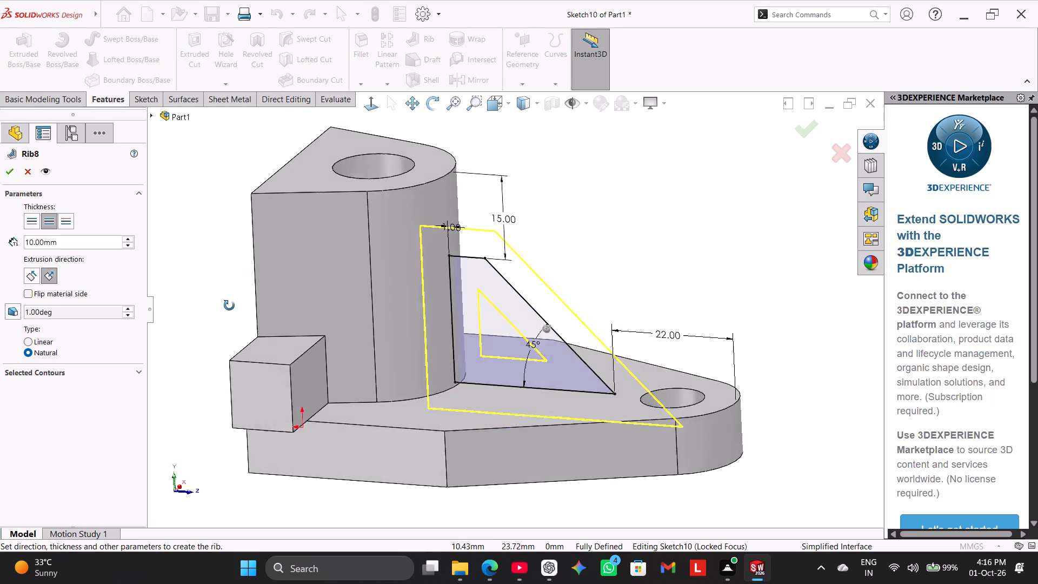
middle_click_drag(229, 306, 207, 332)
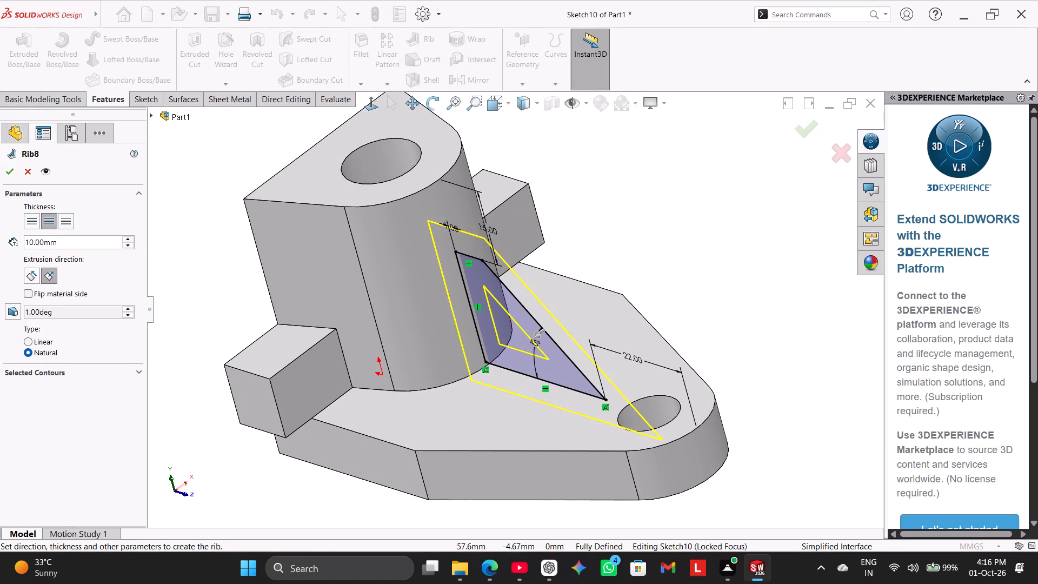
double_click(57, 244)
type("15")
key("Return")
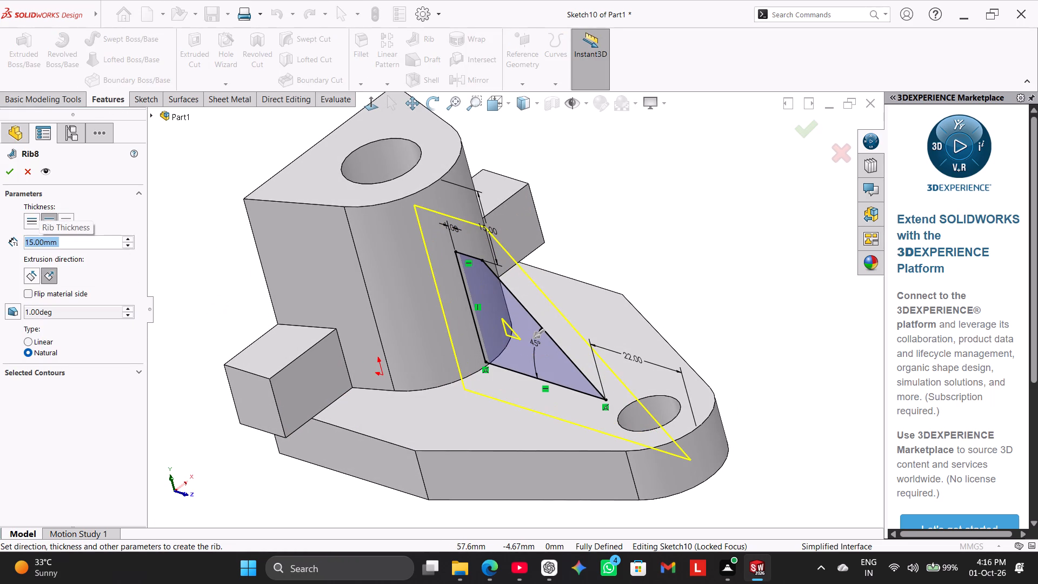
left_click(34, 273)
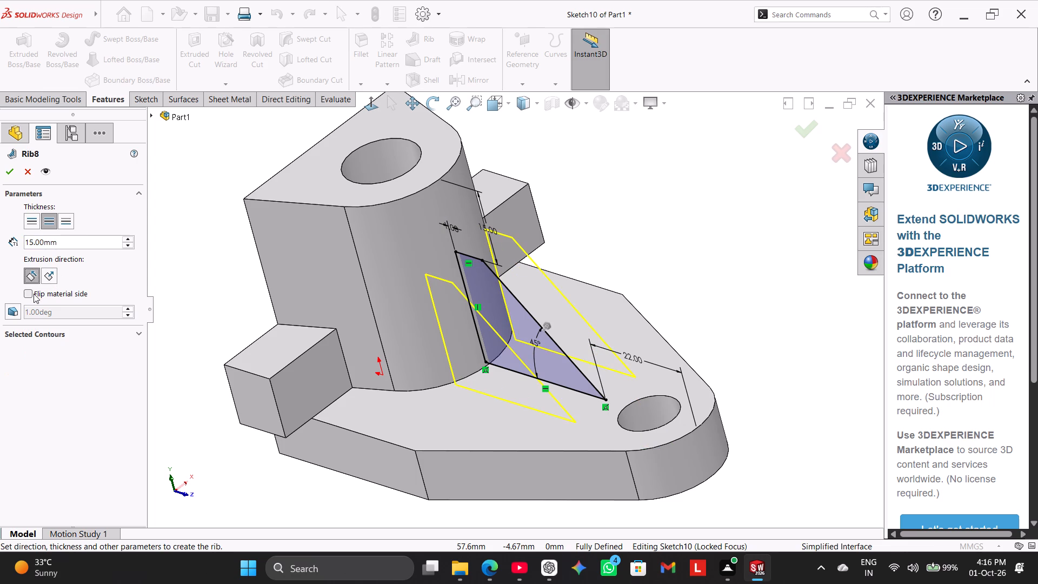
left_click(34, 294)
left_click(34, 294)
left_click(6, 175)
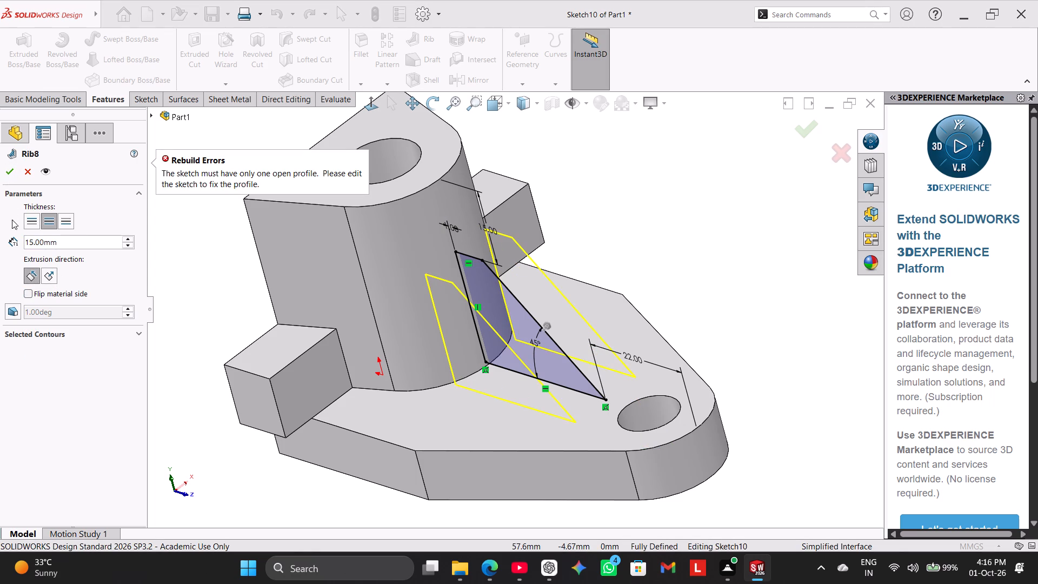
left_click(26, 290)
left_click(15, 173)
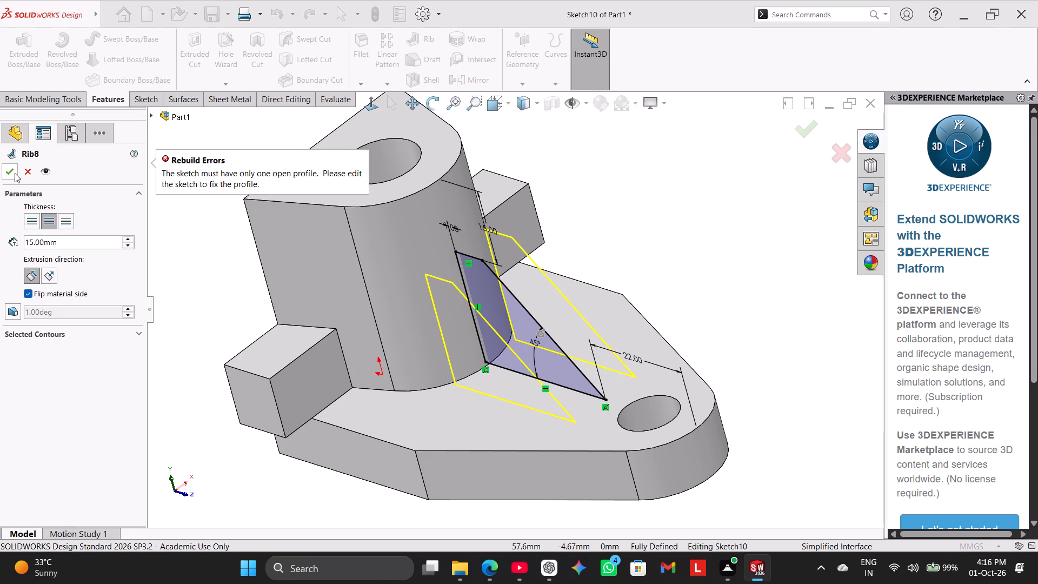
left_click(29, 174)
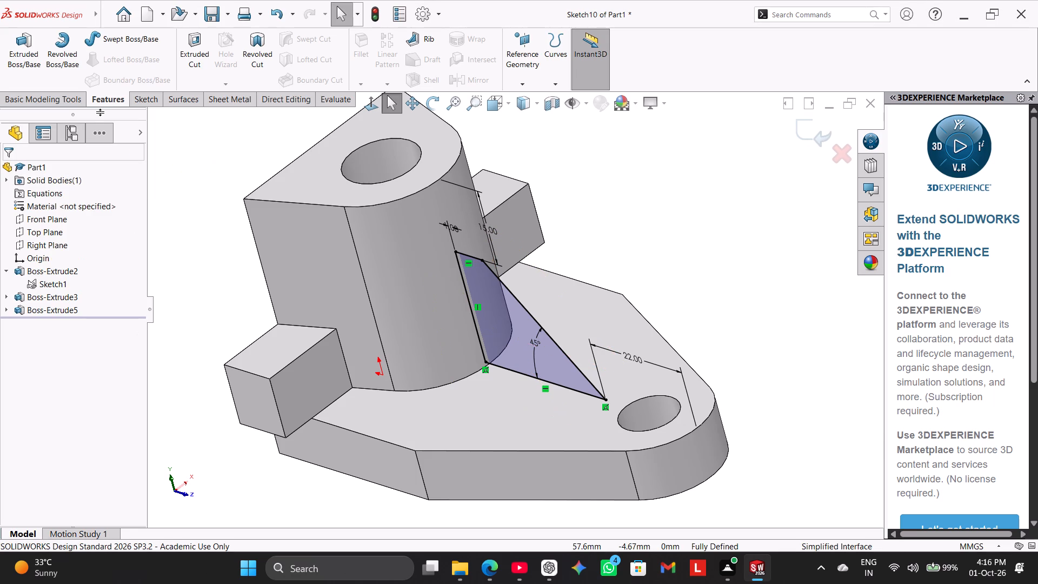
Extrude the closed rib profile 15 mm with a Mid Plane end condition, merged with the body.
left_click(25, 67)
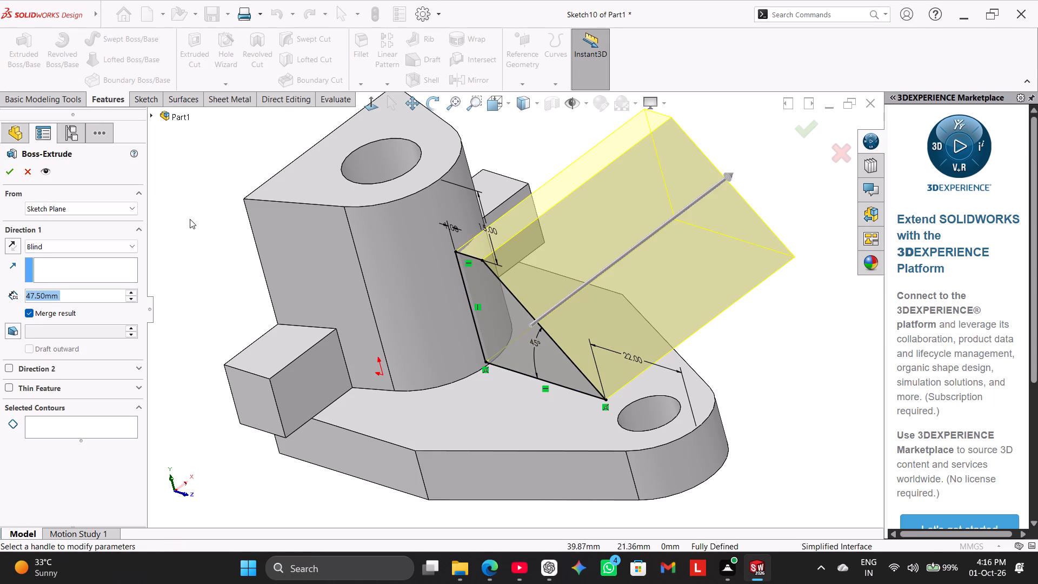
left_click(78, 243)
left_click(71, 310)
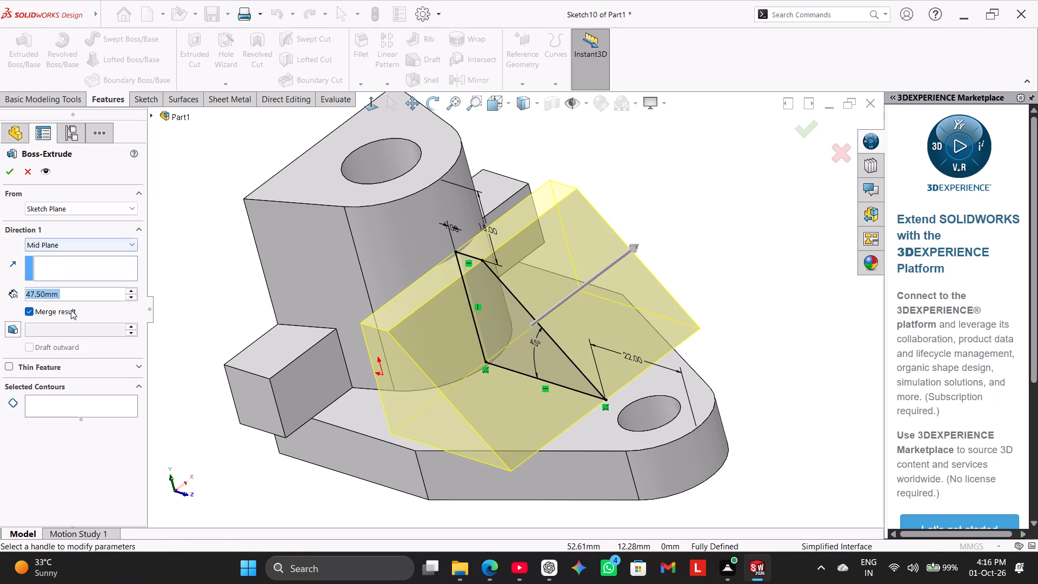
type("15")
key("Return")
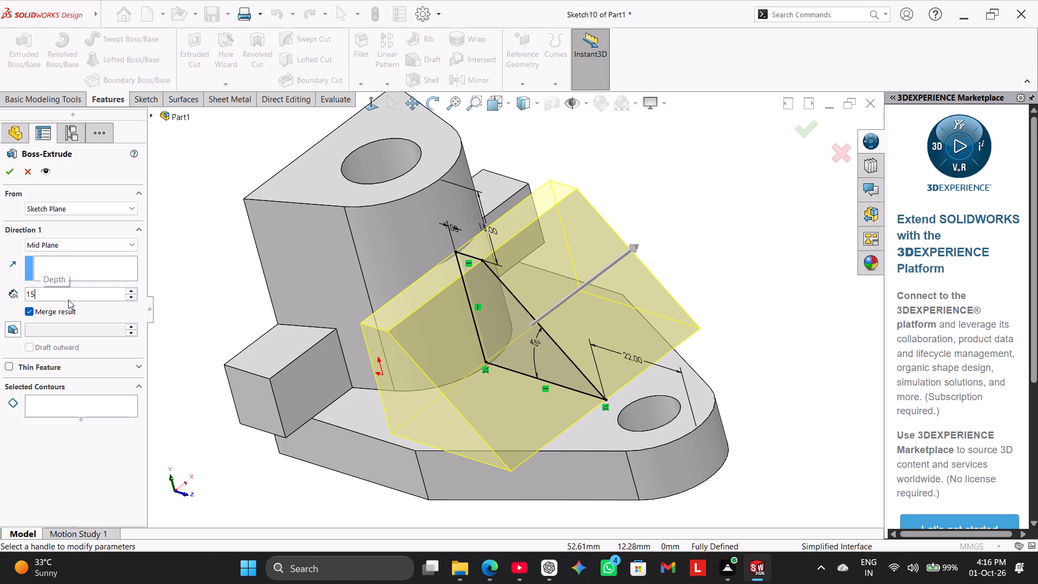
left_click(6, 164)
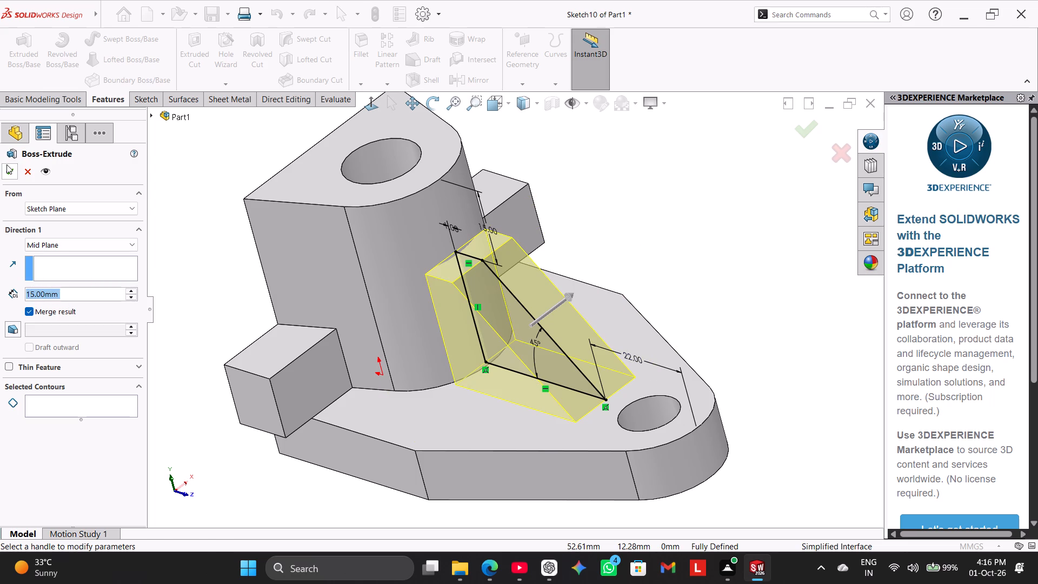
left_click(229, 291)
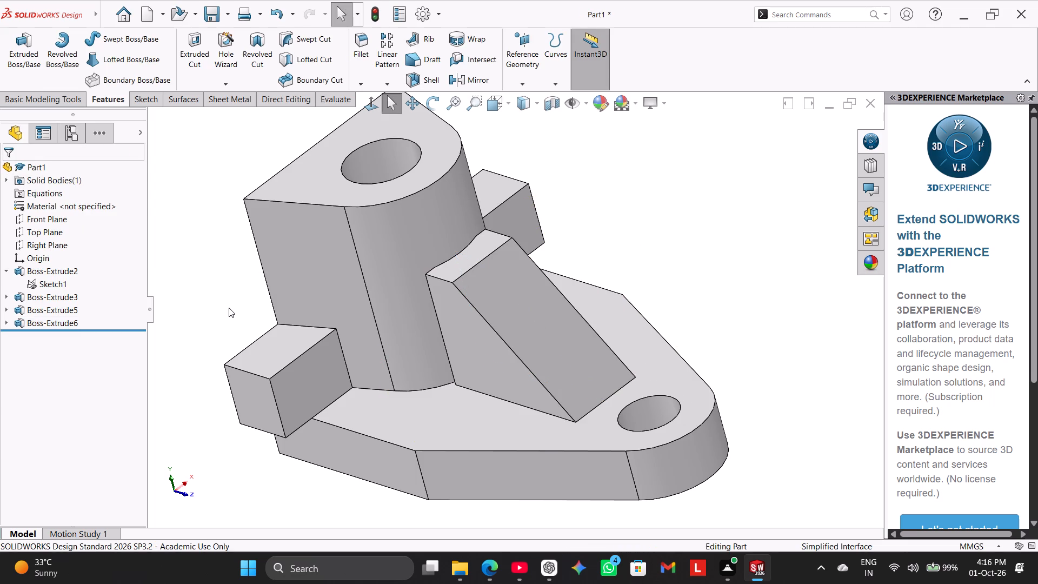
Edit the rib's sketch, setting the horizontal distance between its vertical line and the boss's outer edge to 2.5 mm, and exit the sketch.
scroll(229, 308, "down", 1)
middle_click_drag(234, 308, 271, 360)
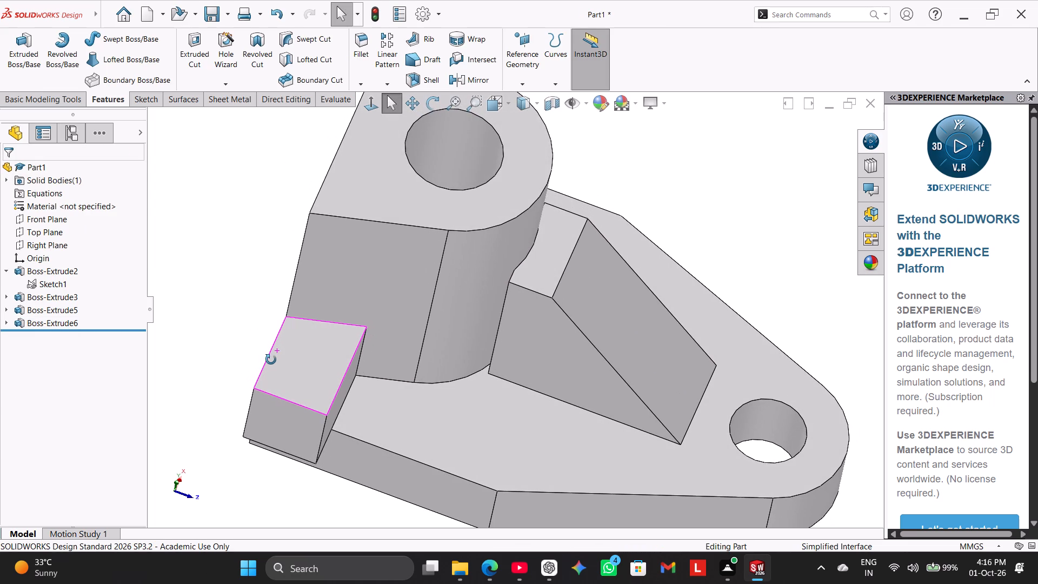
middle_click_drag(271, 360, 271, 361)
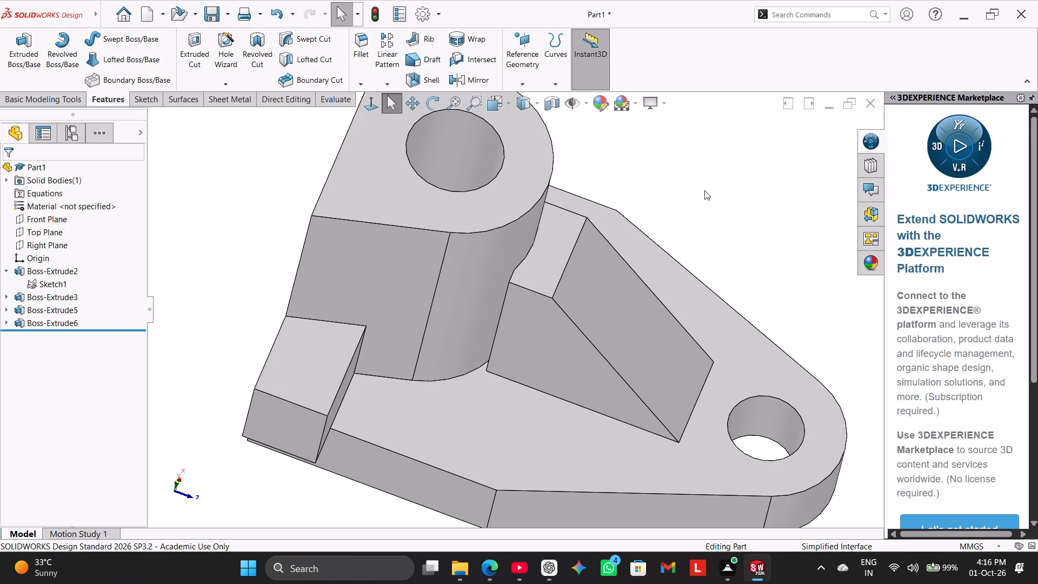
middle_click_drag(704, 190, 723, 183)
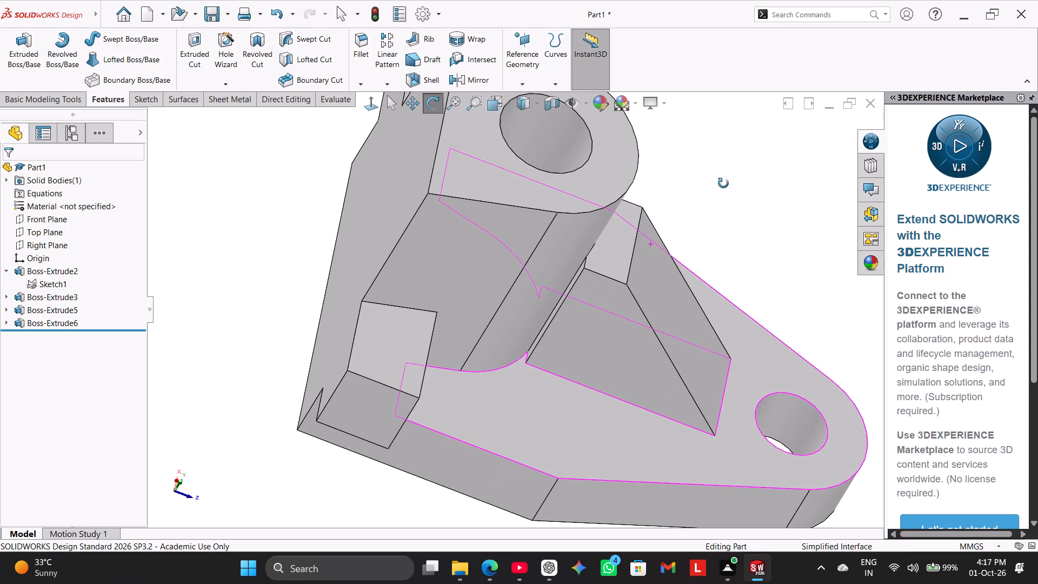
middle_click_drag(723, 183, 715, 186)
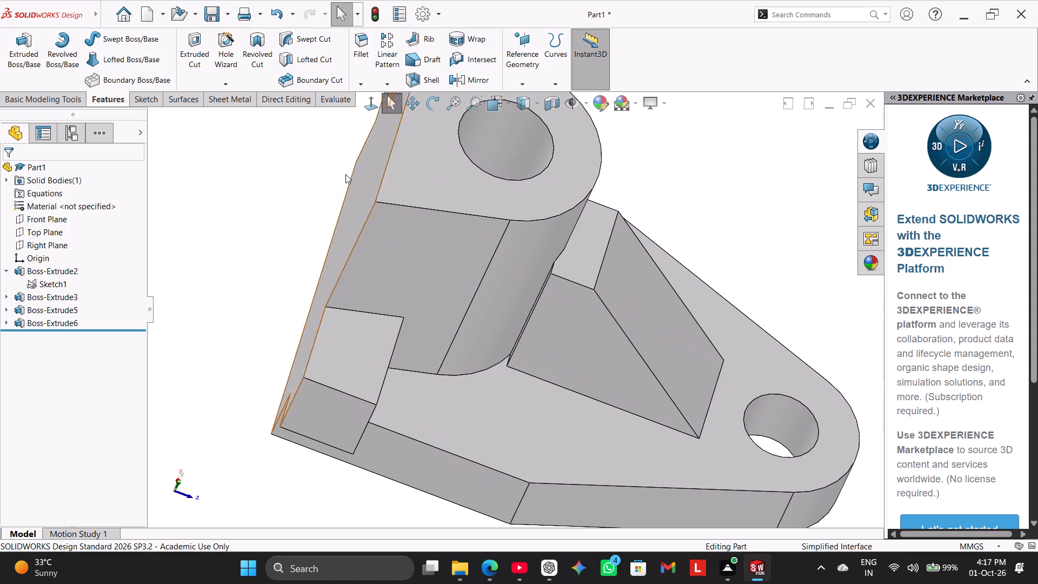
right_click(67, 323)
left_click(95, 289)
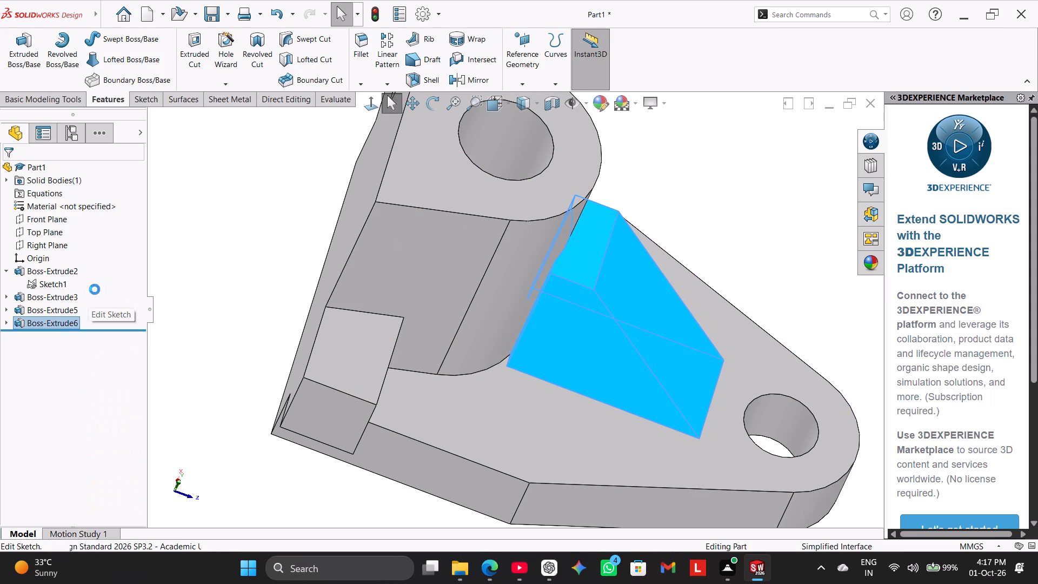
left_click(374, 109)
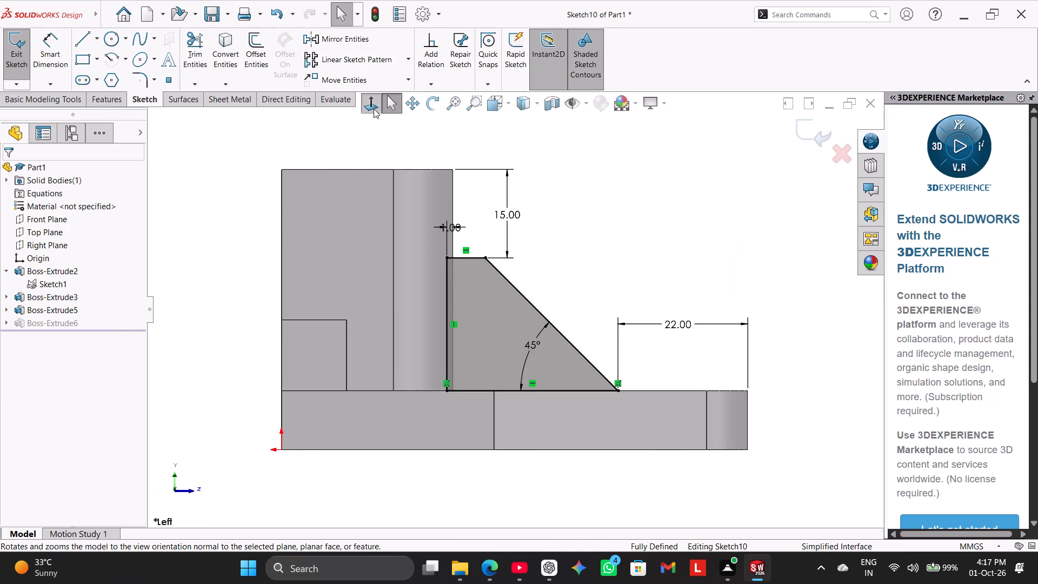
double_click(450, 225)
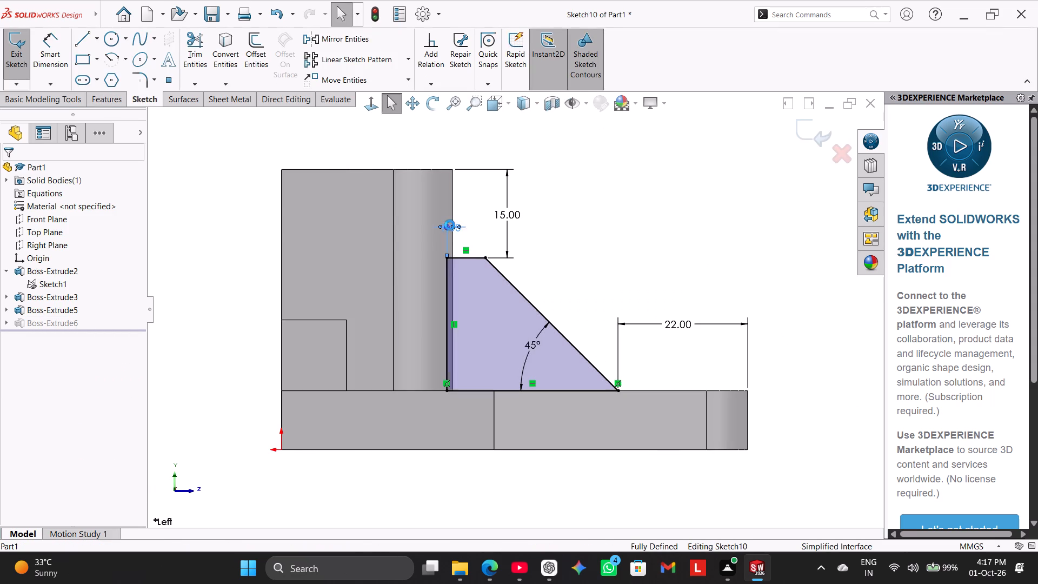
type("2.5")
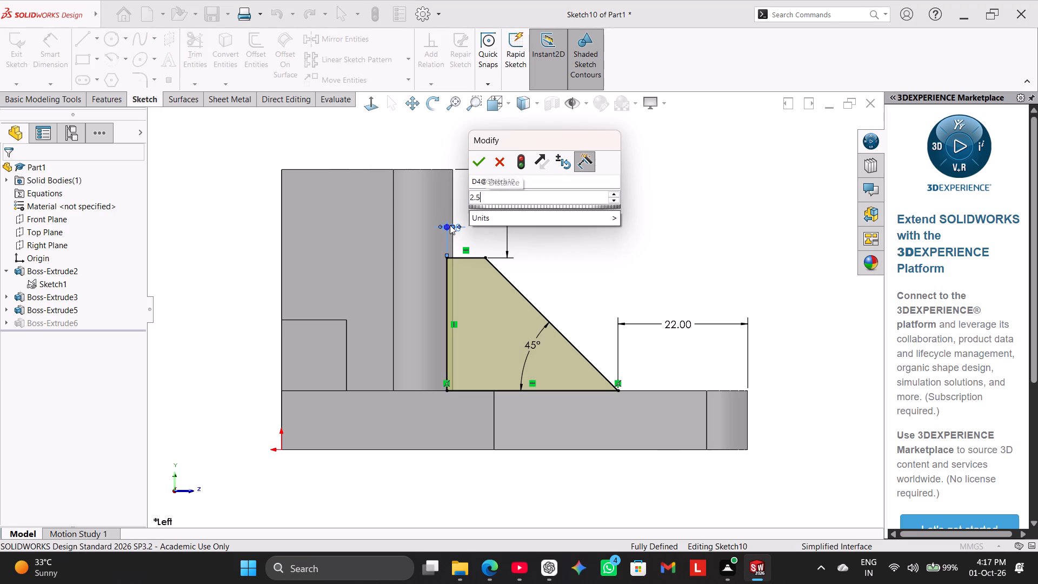
key("Return")
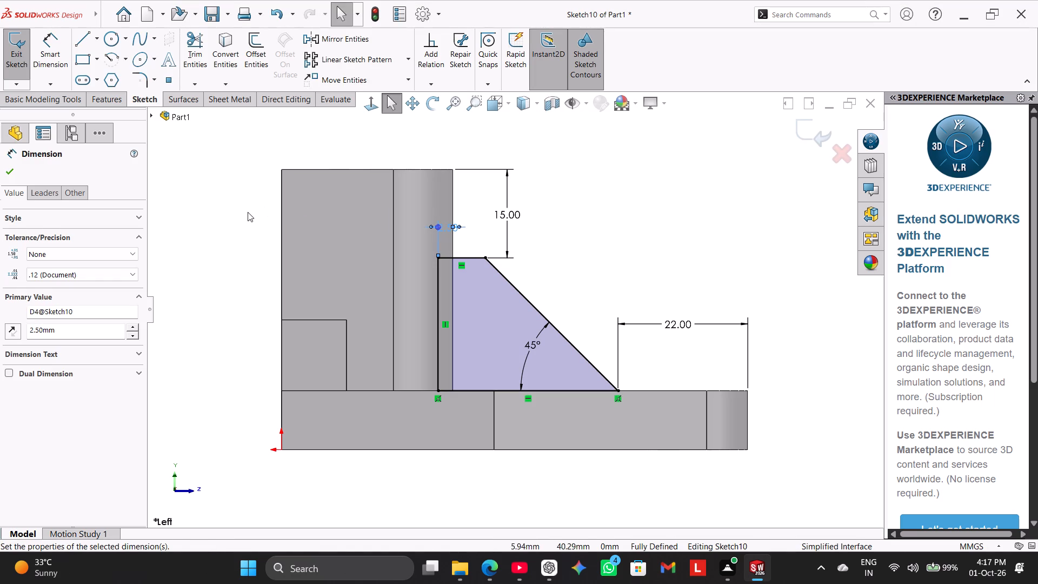
left_click(248, 212)
left_click(10, 48)
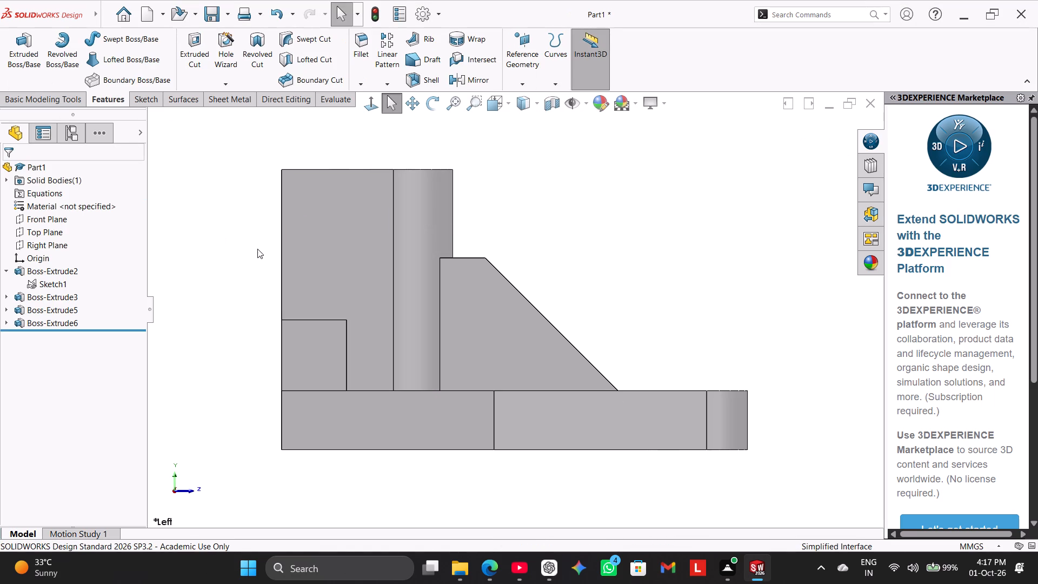
Delete the two faces of the ledge inside the boss's bore using Delete Face with the Delete and Patch option.
middle_click_drag(257, 248, 199, 317)
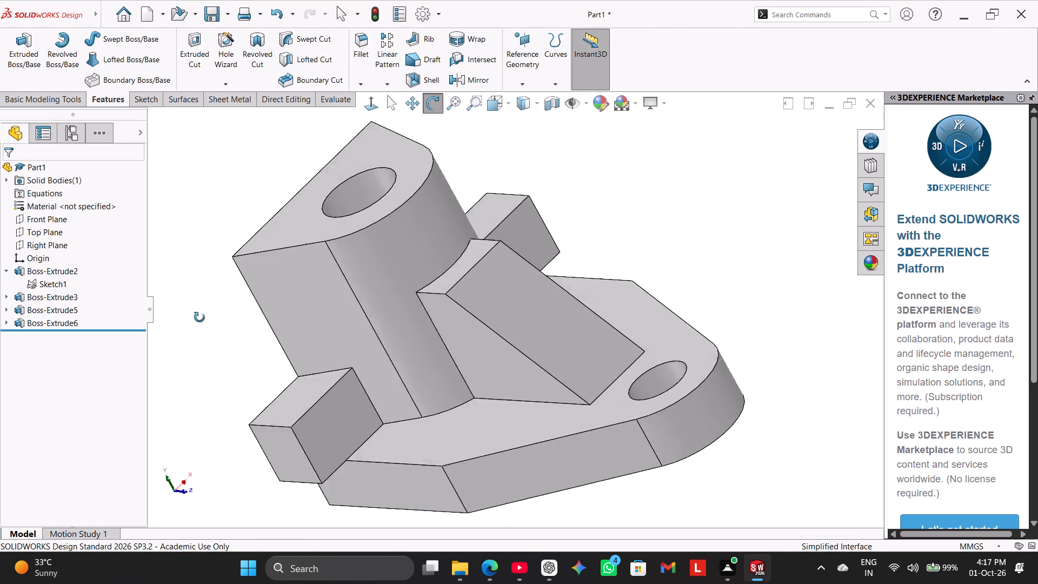
middle_click_drag(199, 317, 232, 276)
scroll(234, 188, "down", 1)
middle_click_drag(234, 188, 235, 250)
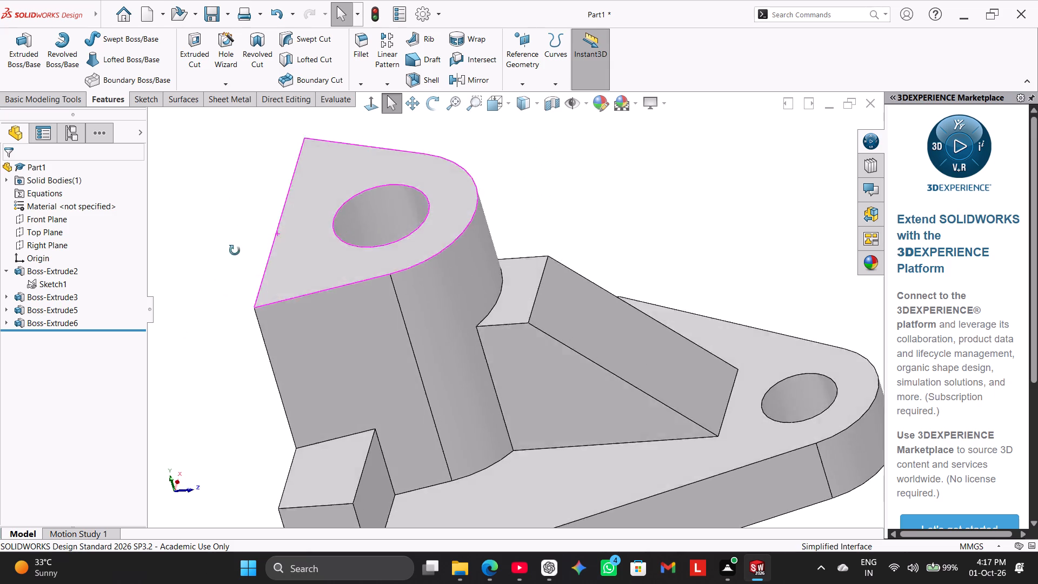
middle_click_drag(235, 250, 241, 334)
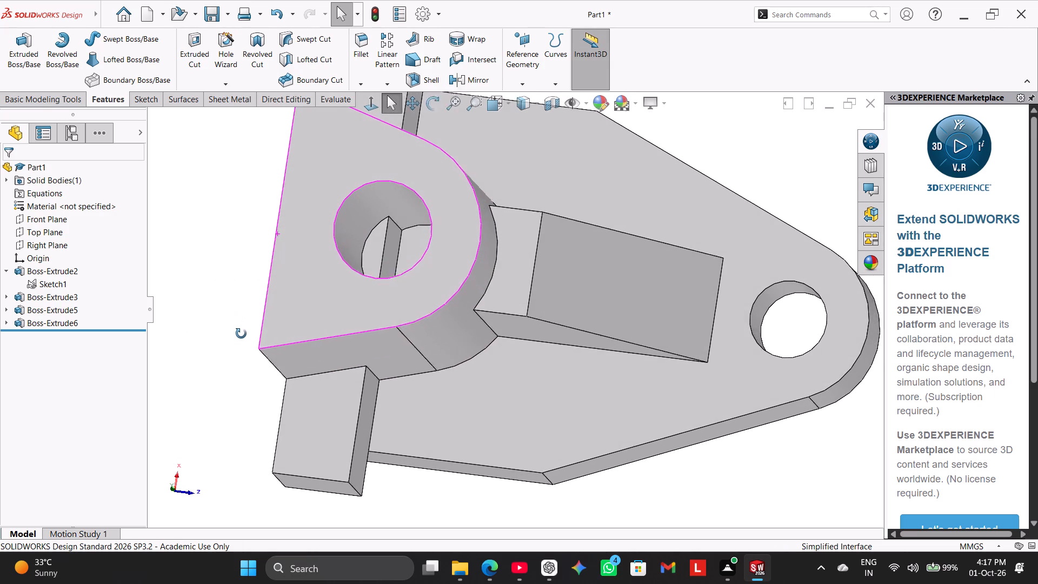
middle_click_drag(241, 334, 233, 354)
middle_click_drag(233, 280, 249, 277)
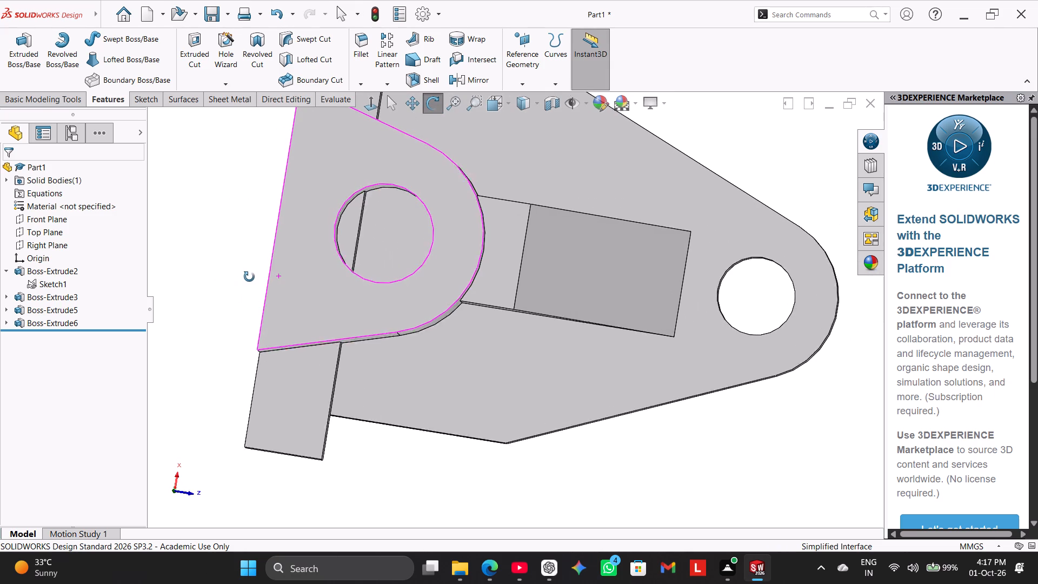
middle_click_drag(249, 277, 246, 274)
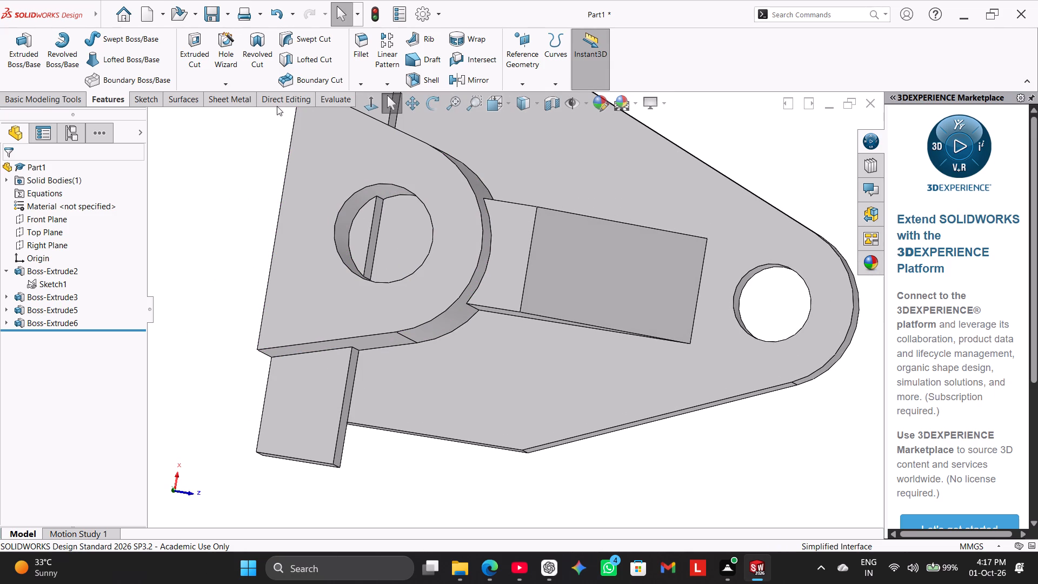
left_click(278, 102)
left_click(225, 63)
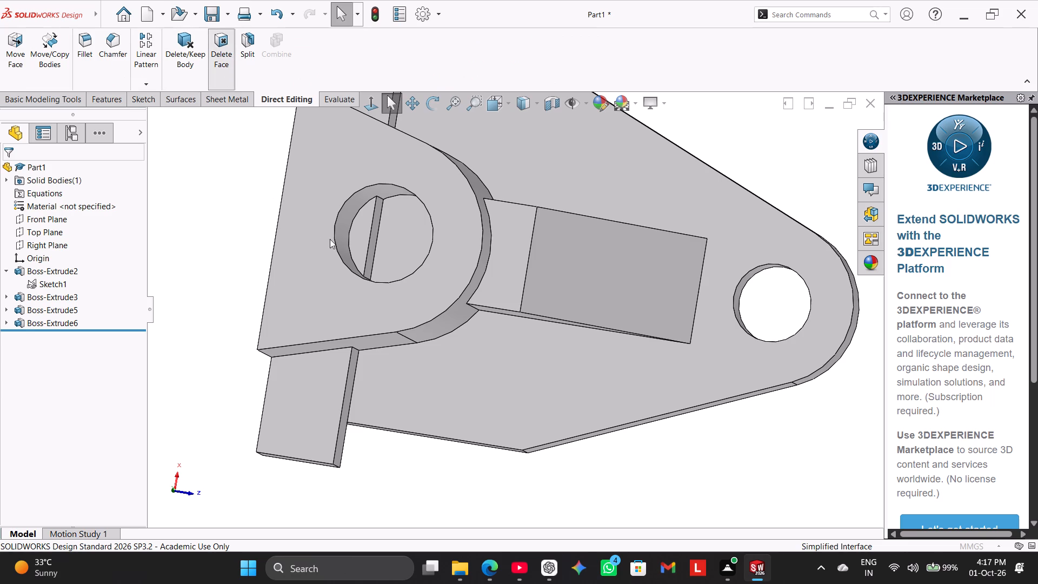
left_click(367, 238)
left_click(374, 242)
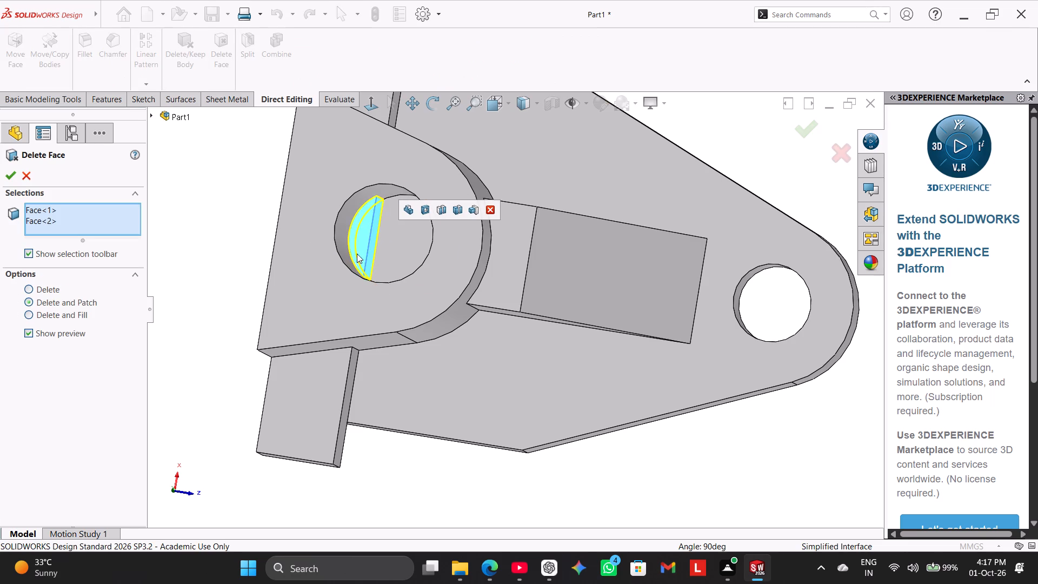
left_click(14, 174)
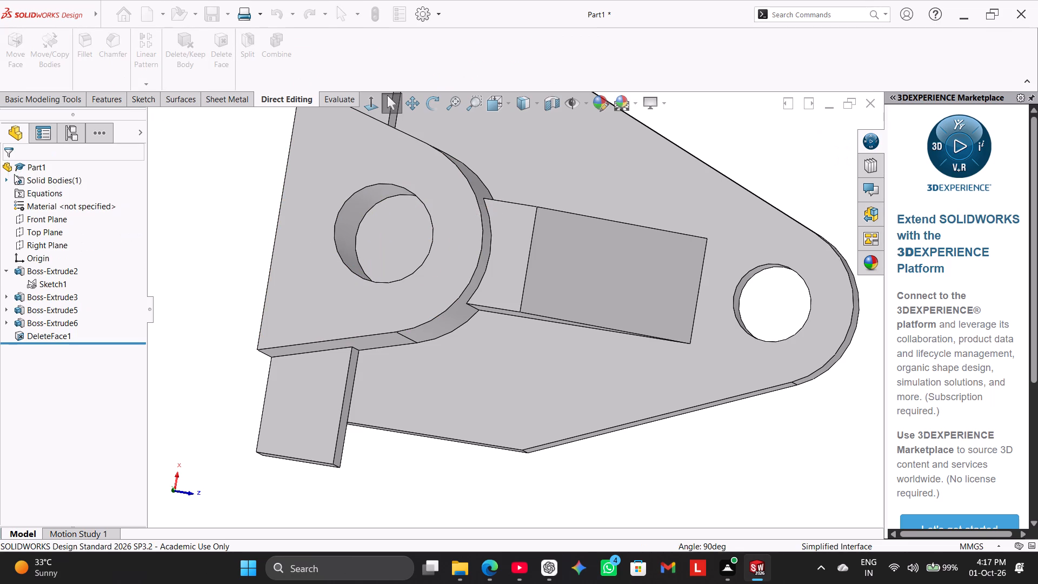
Examine the boss's bore, the rib and the whole part from several angles and in isometric view.
middle_click_drag(199, 243, 189, 216)
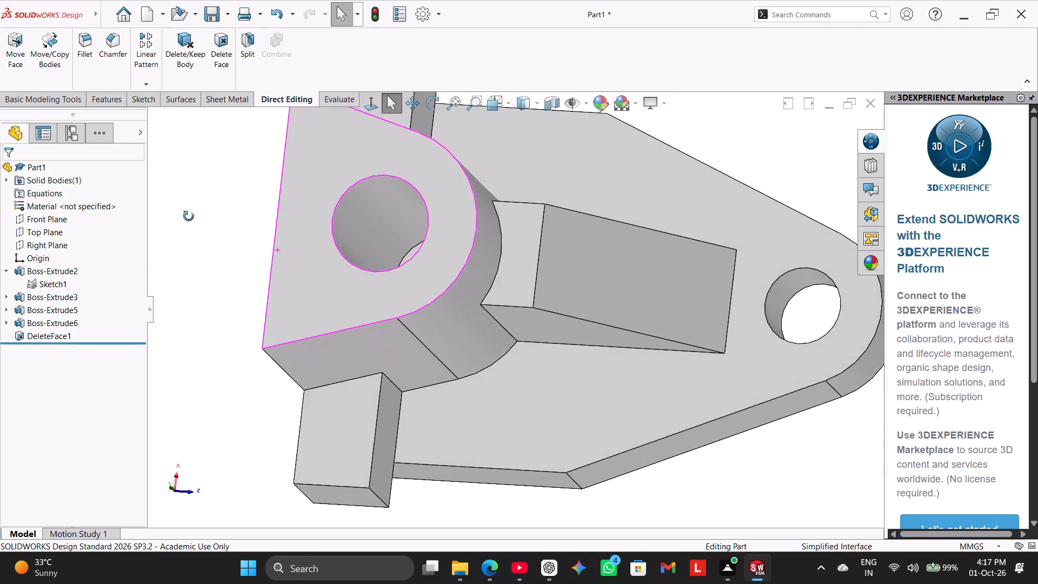
middle_click_drag(189, 216, 198, 251)
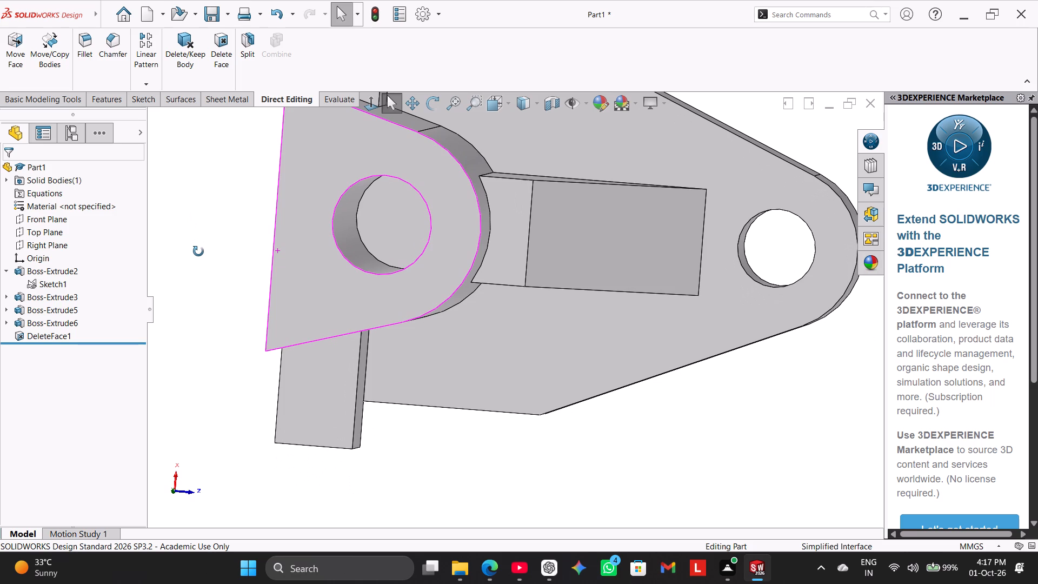
middle_click_drag(198, 251, 216, 235)
scroll(218, 240, "up", 1)
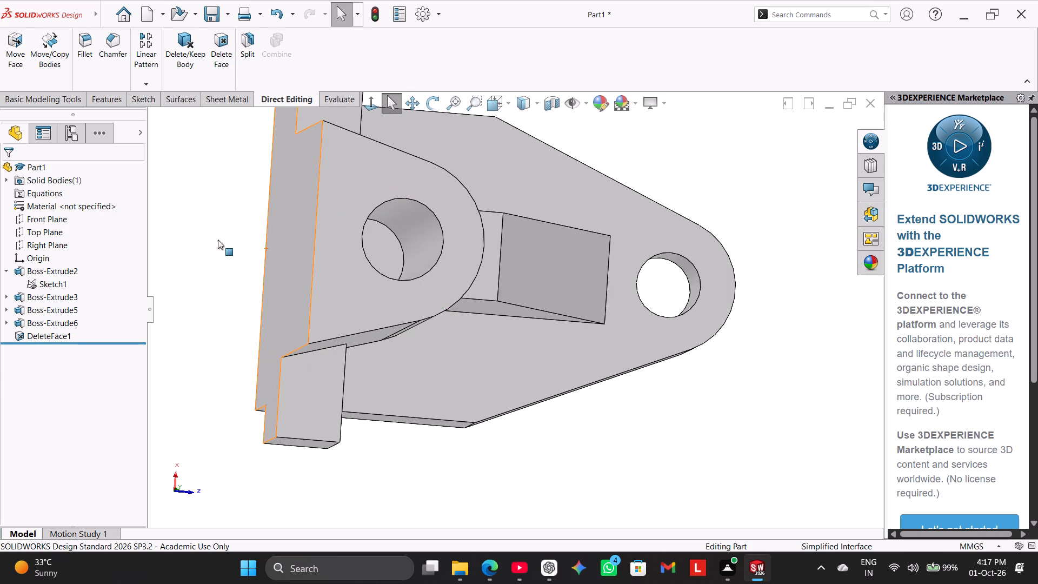
middle_click_drag(218, 240, 211, 277)
scroll(218, 240, "up", 1)
right_click_drag(206, 309, 297, 195)
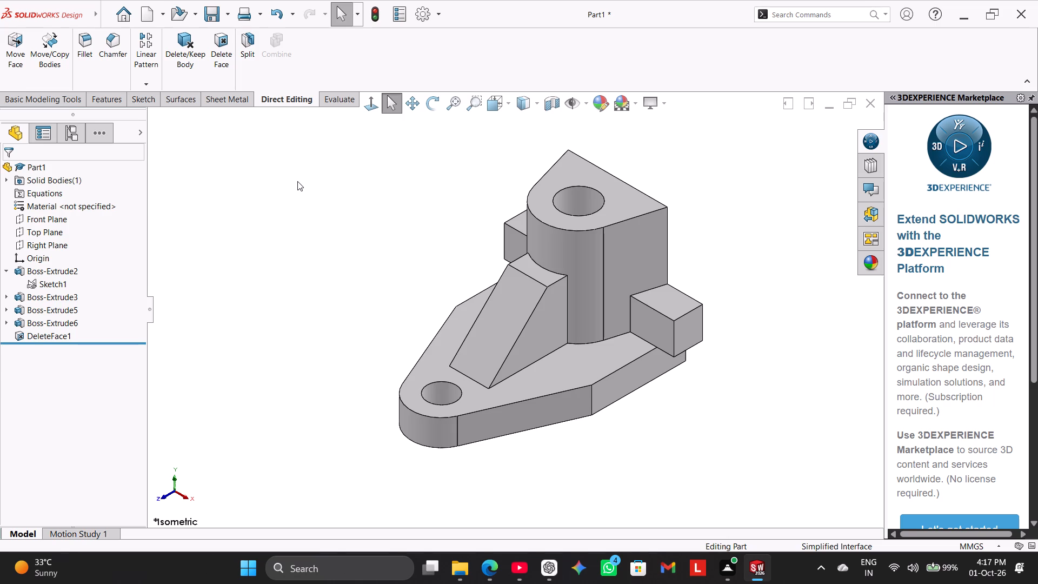
scroll(378, 289, "up", 1)
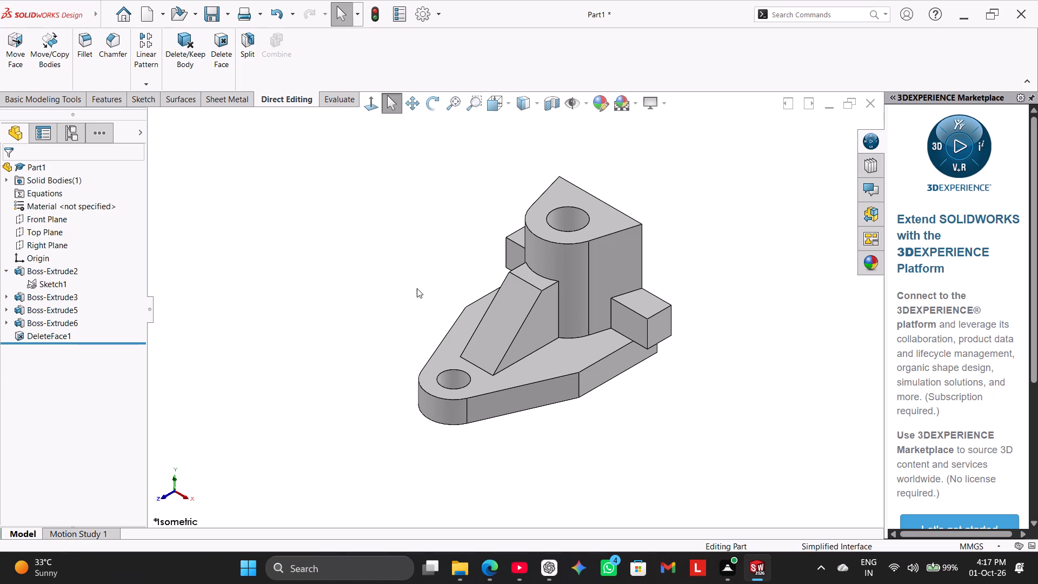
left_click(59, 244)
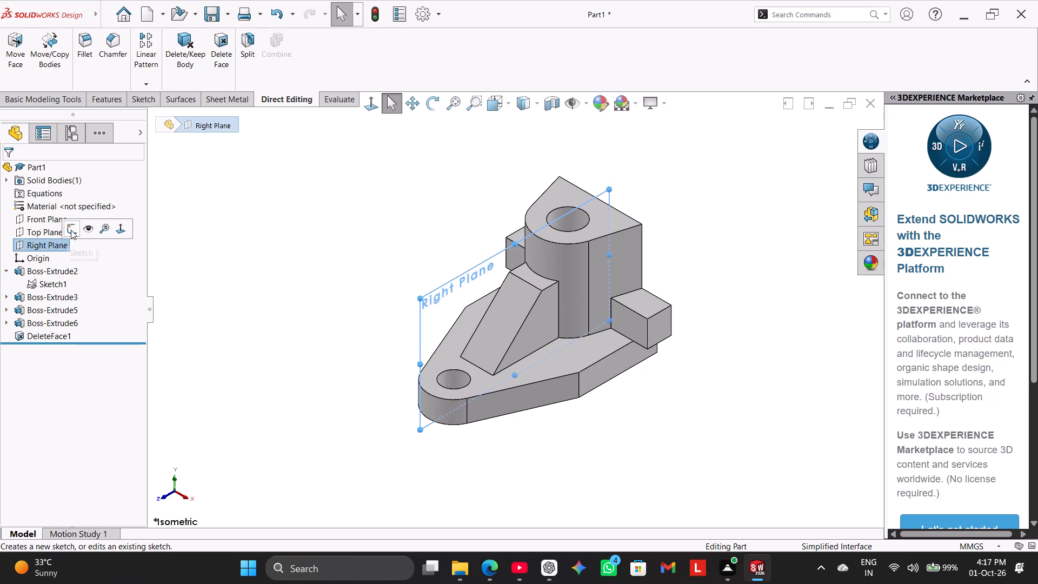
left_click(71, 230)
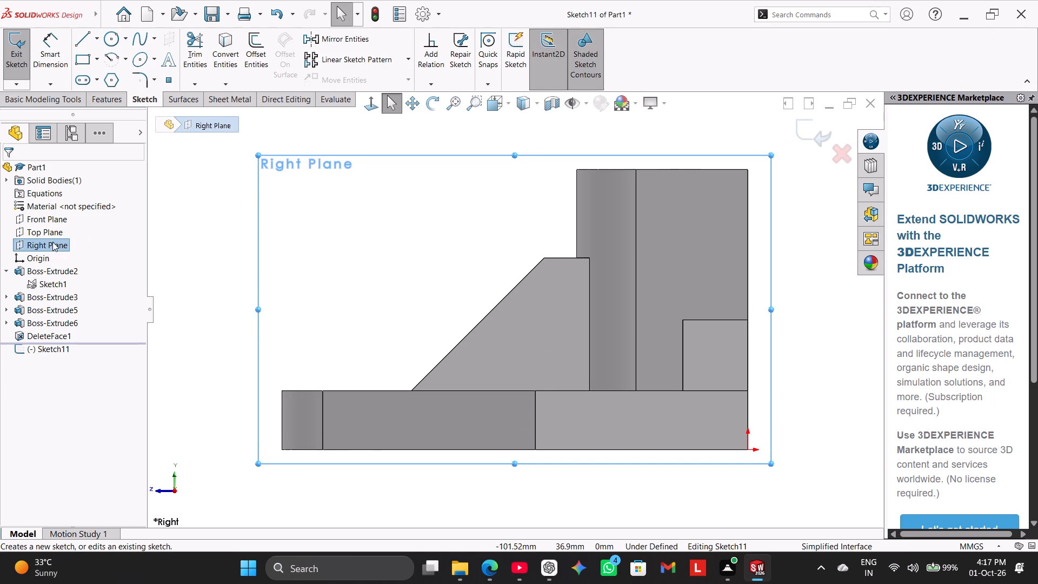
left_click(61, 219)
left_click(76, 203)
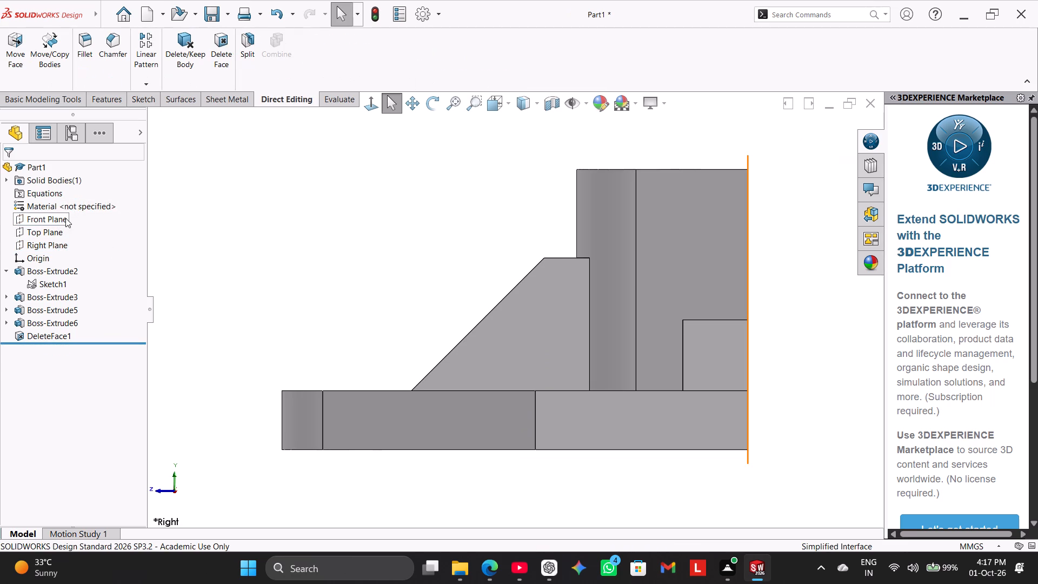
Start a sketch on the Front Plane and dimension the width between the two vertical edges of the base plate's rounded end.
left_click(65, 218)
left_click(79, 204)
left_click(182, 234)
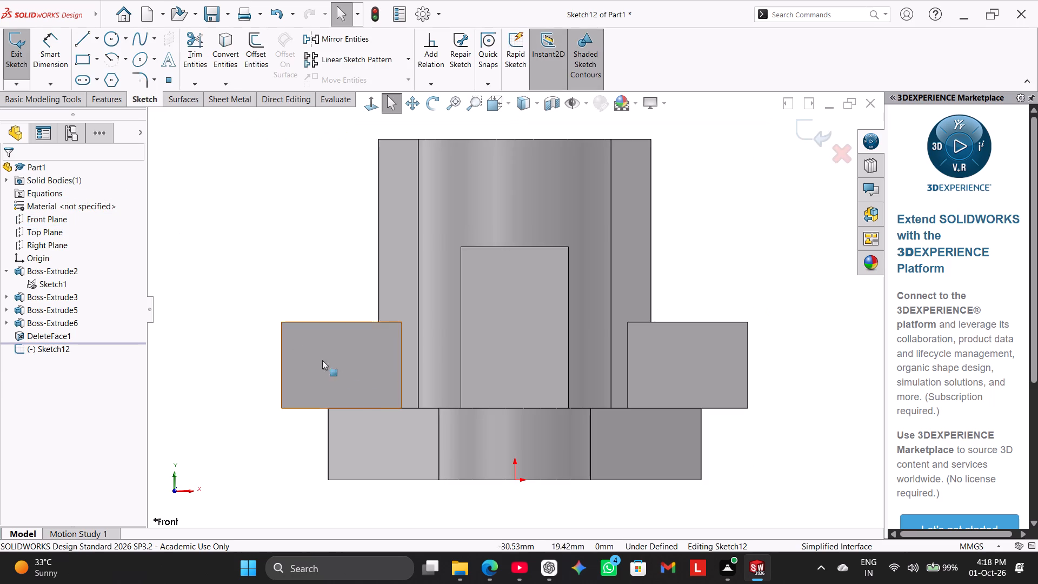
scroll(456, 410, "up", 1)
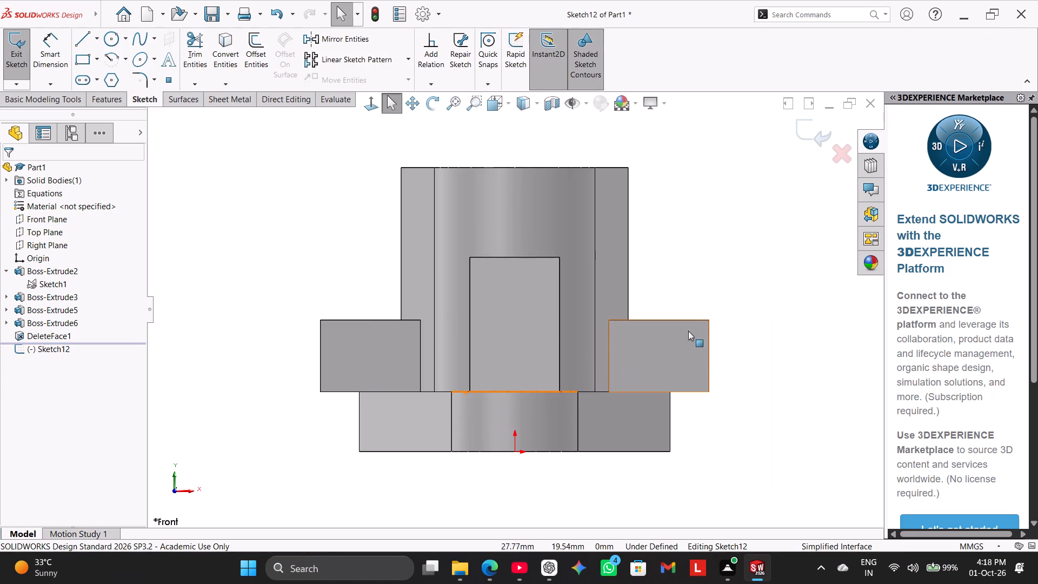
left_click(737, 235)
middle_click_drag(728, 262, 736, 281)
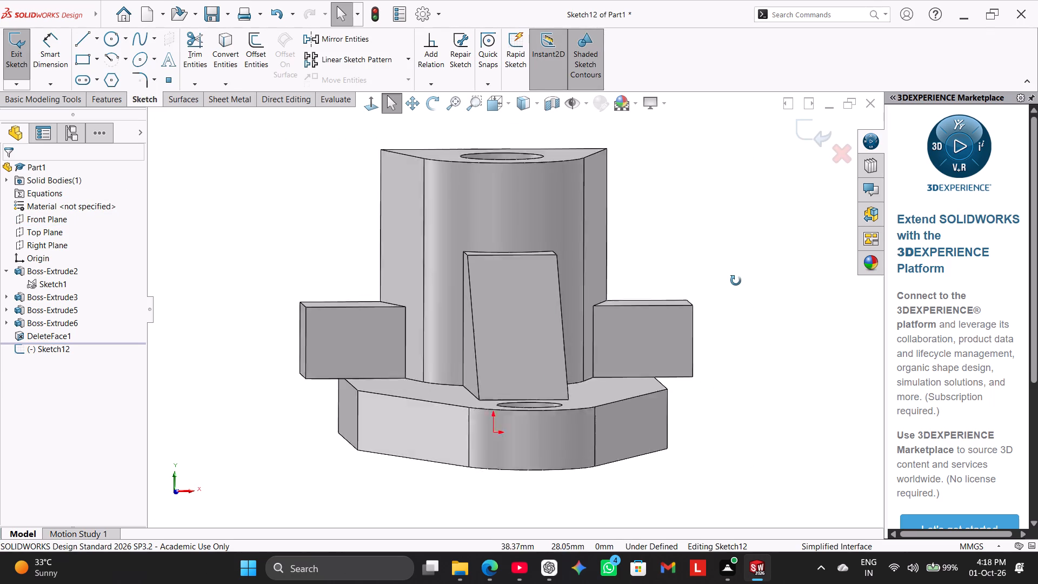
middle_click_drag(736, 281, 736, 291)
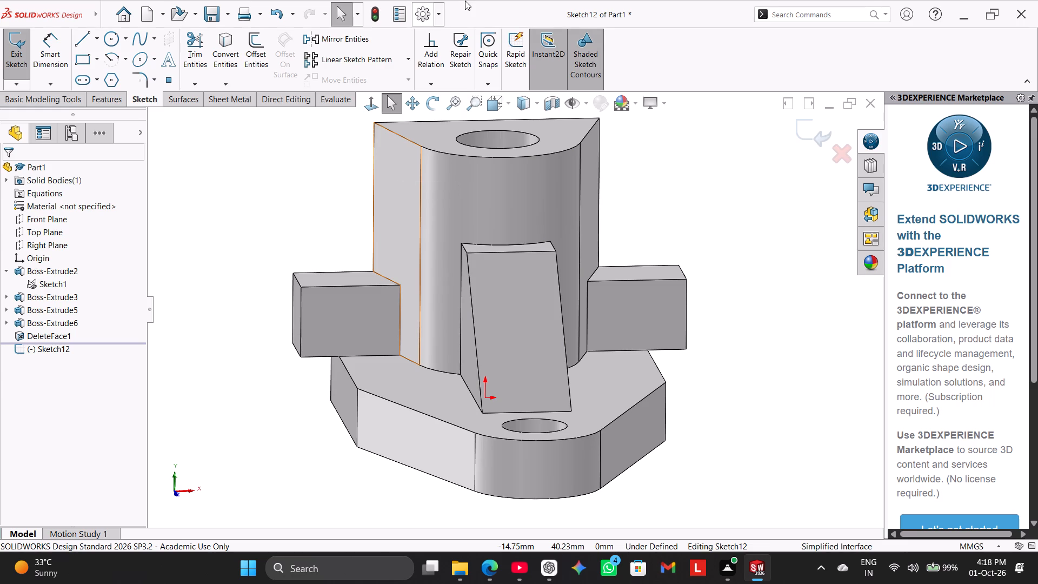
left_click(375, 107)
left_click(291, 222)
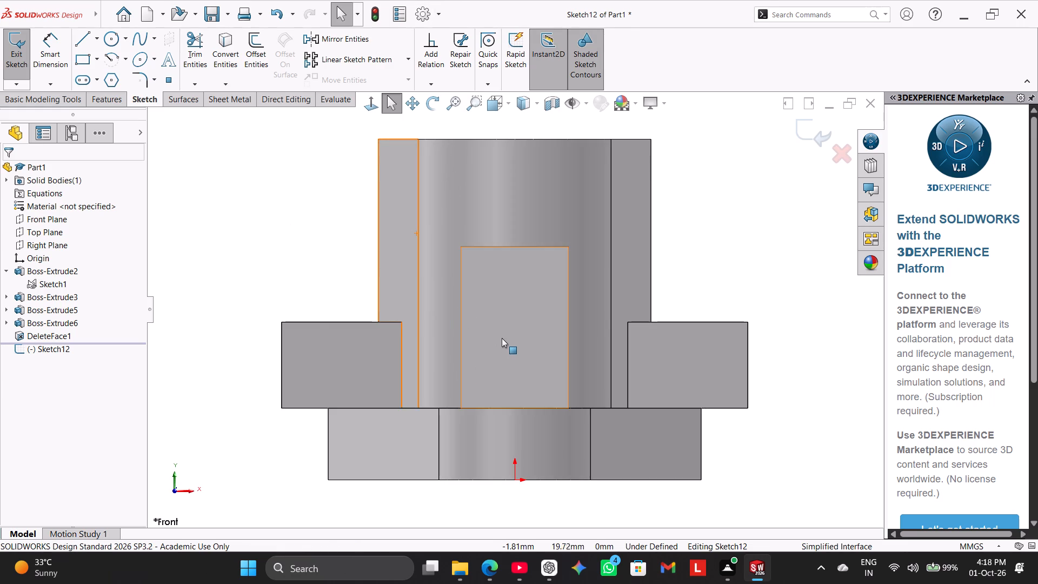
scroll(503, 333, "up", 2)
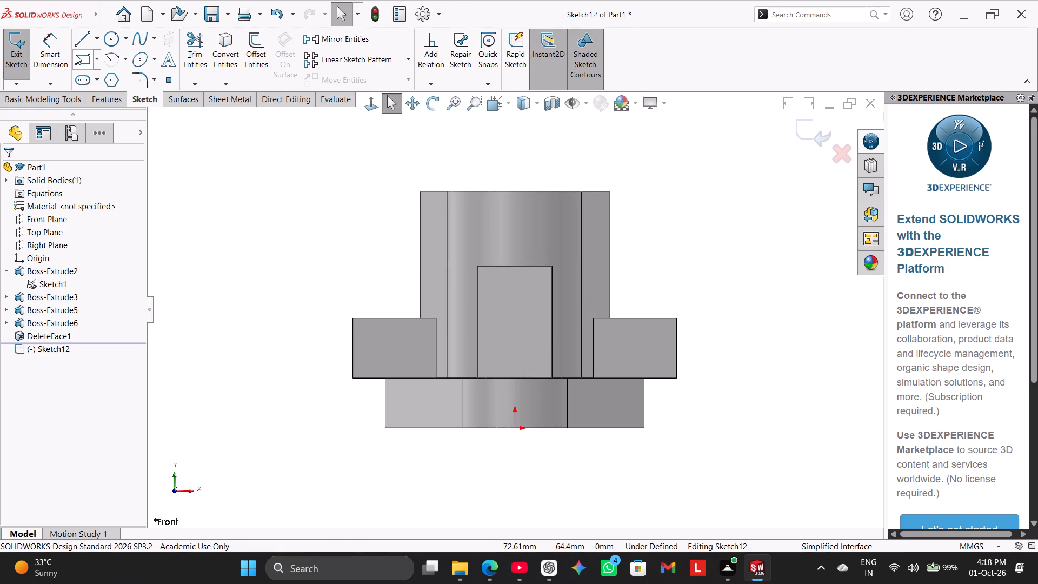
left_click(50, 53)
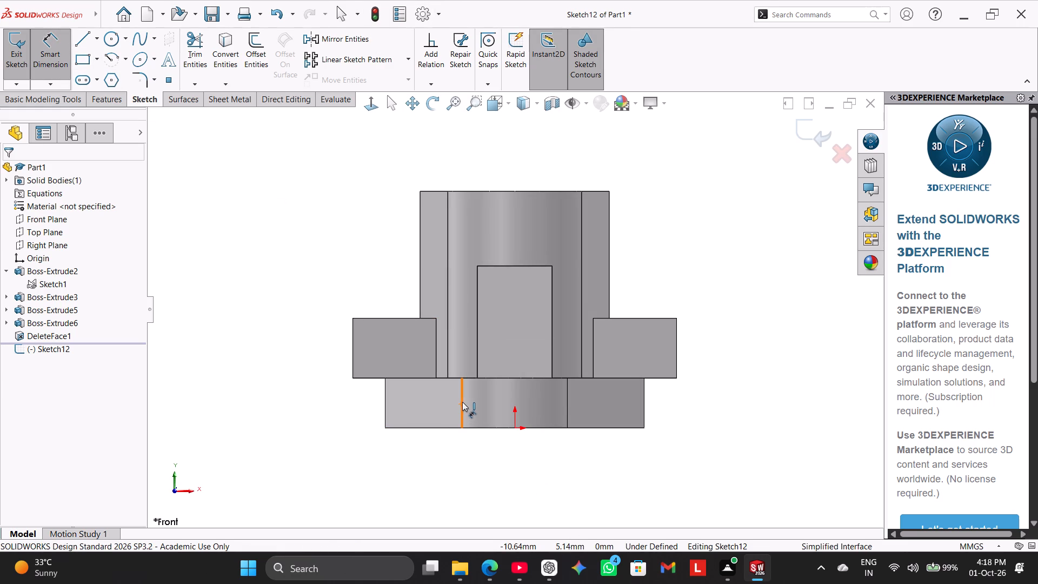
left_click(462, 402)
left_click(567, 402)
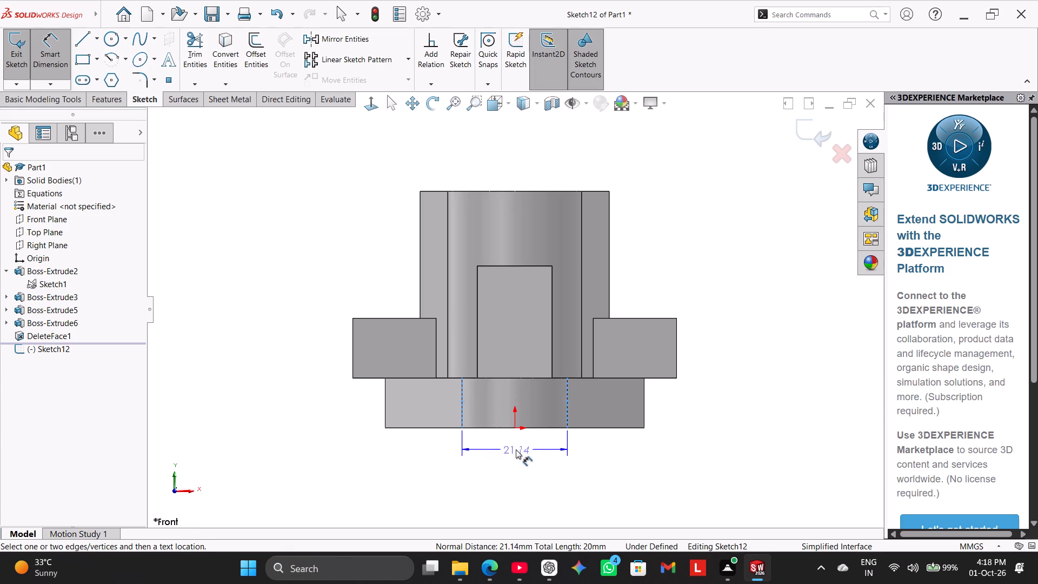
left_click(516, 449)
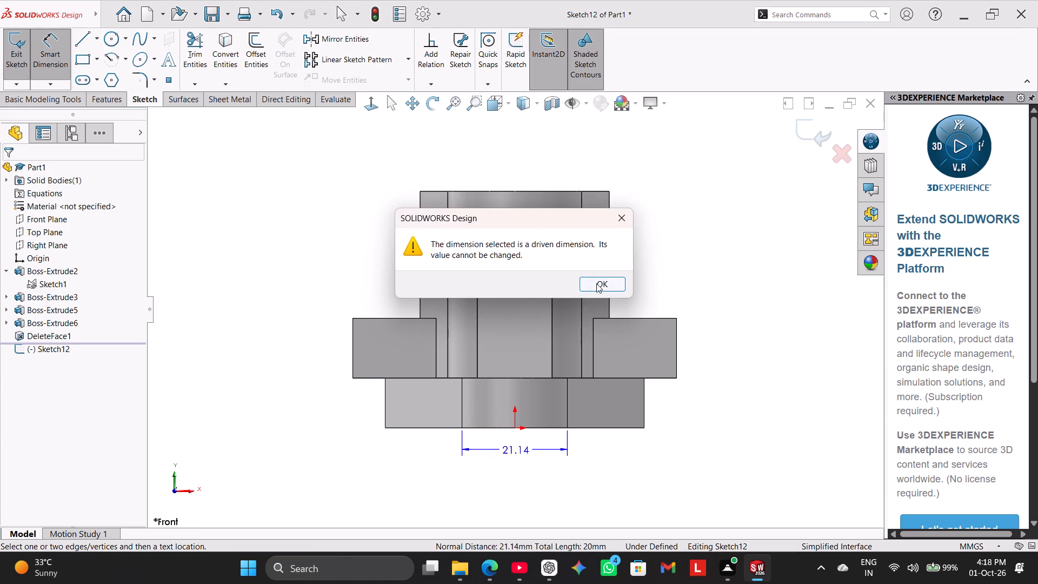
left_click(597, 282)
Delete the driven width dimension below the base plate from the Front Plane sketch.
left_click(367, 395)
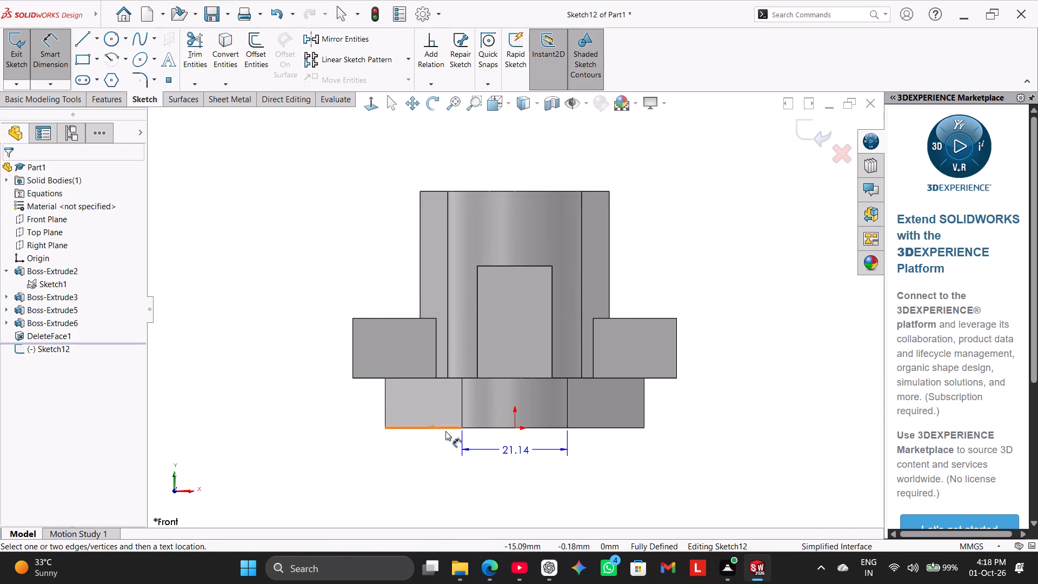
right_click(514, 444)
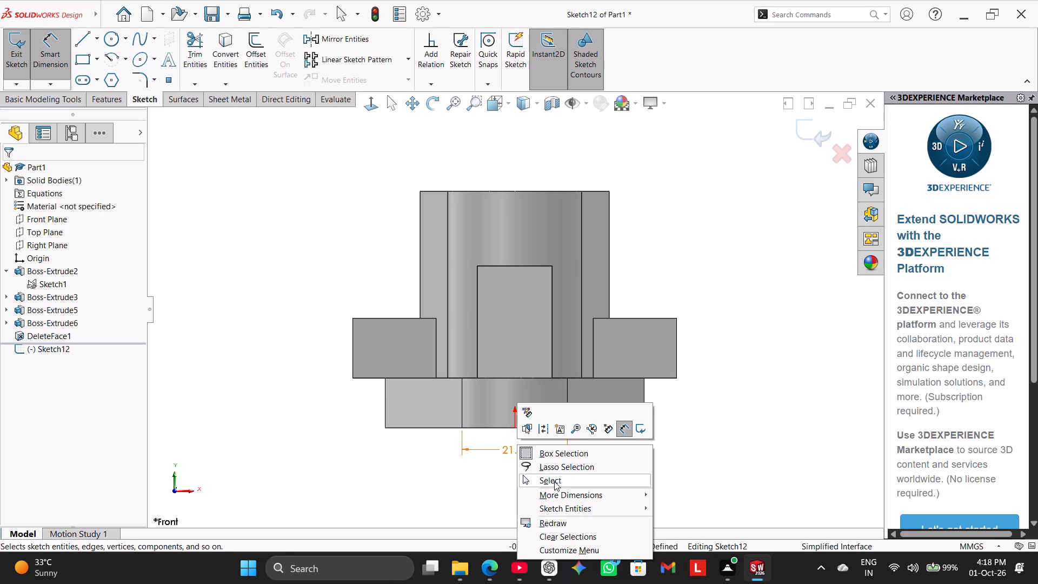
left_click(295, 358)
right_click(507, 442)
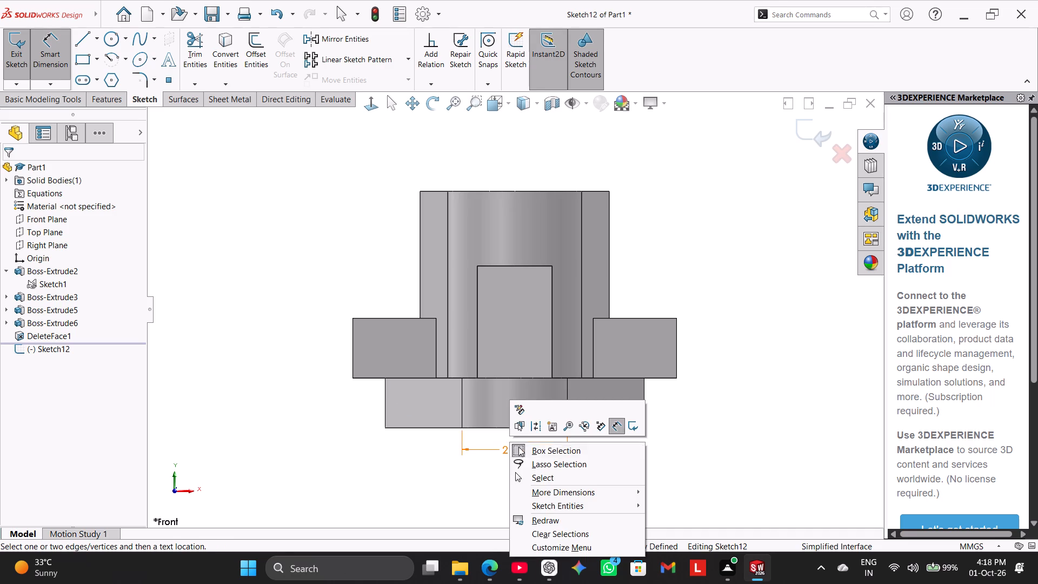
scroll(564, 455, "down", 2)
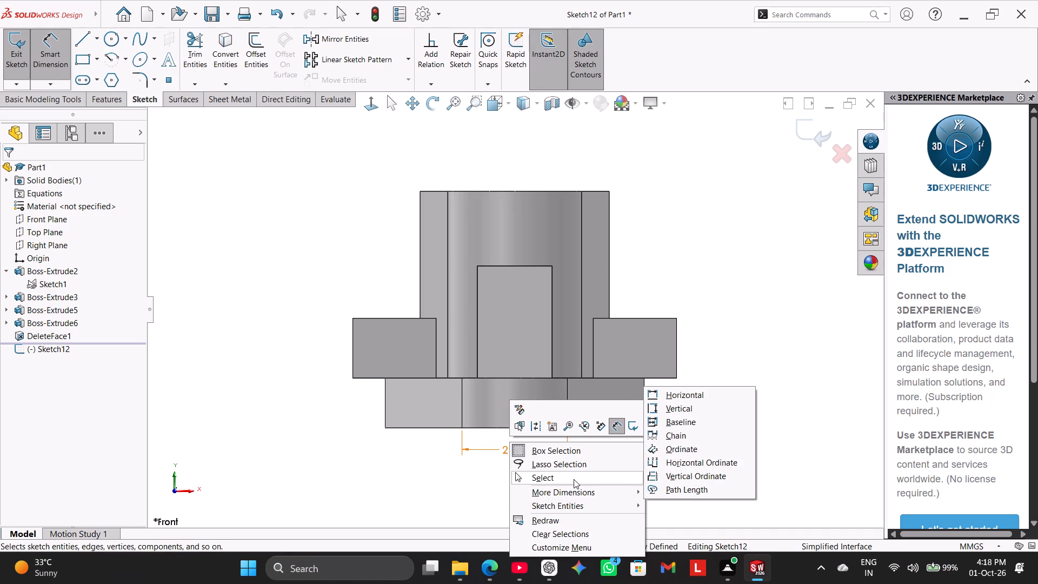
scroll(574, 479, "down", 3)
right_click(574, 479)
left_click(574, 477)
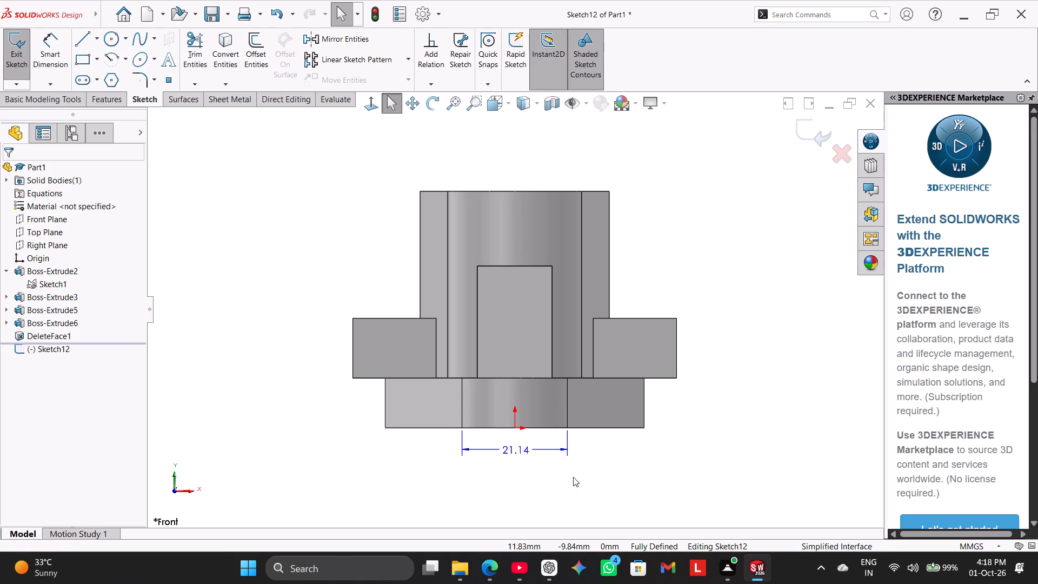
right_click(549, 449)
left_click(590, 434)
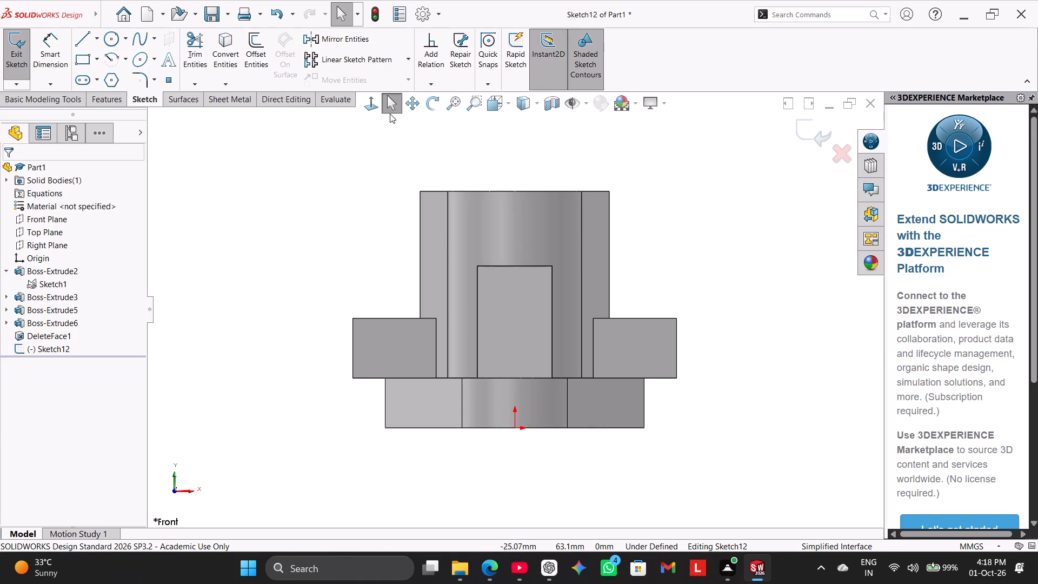
Examine the part from the back, front, underside and oblique angles, checking the rib against the boss and plate.
left_click(366, 103)
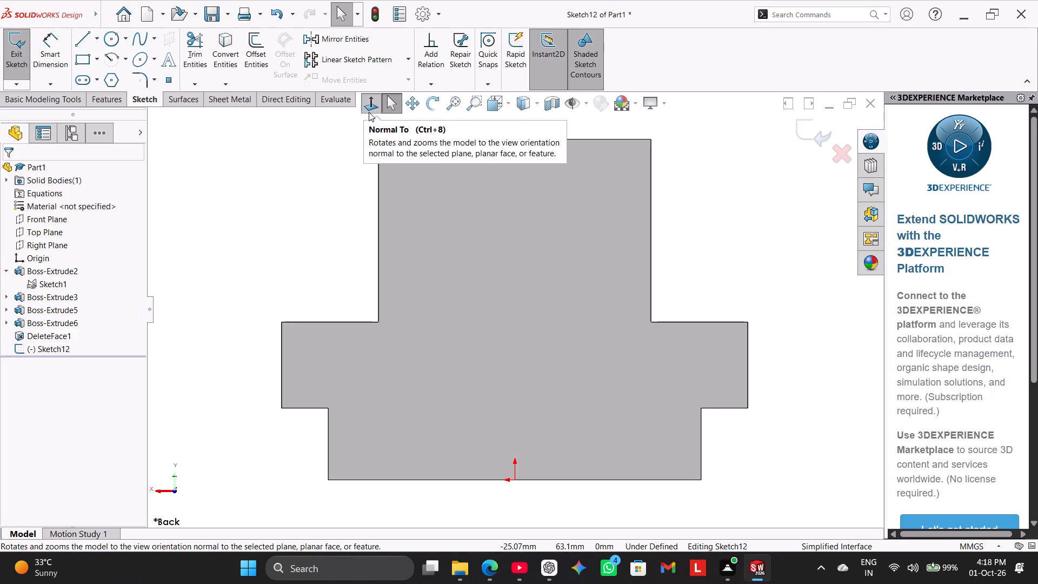
scroll(555, 348, "up", 1)
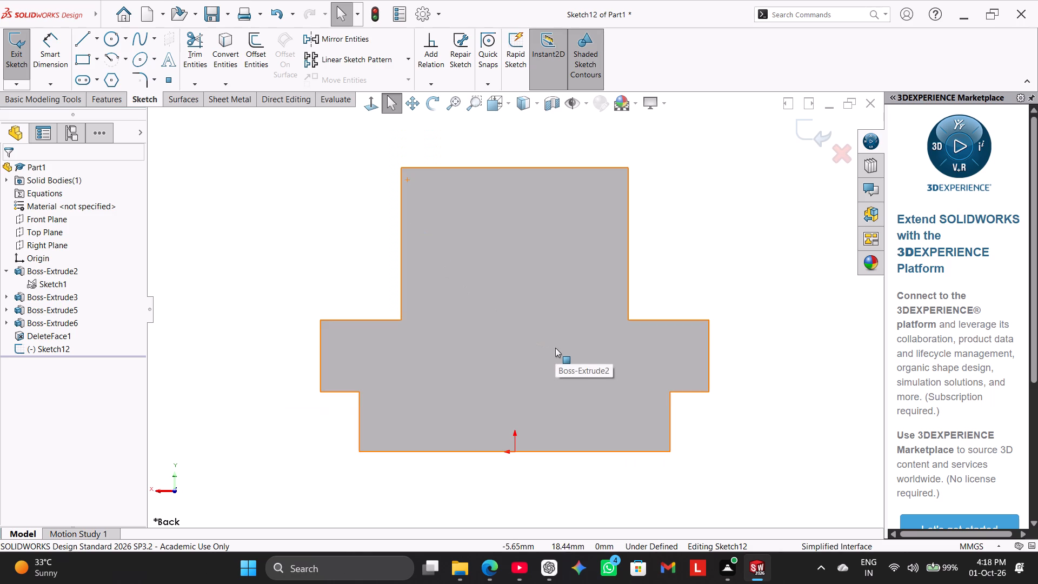
scroll(555, 348, "up", 1)
middle_click_drag(340, 255, 335, 307)
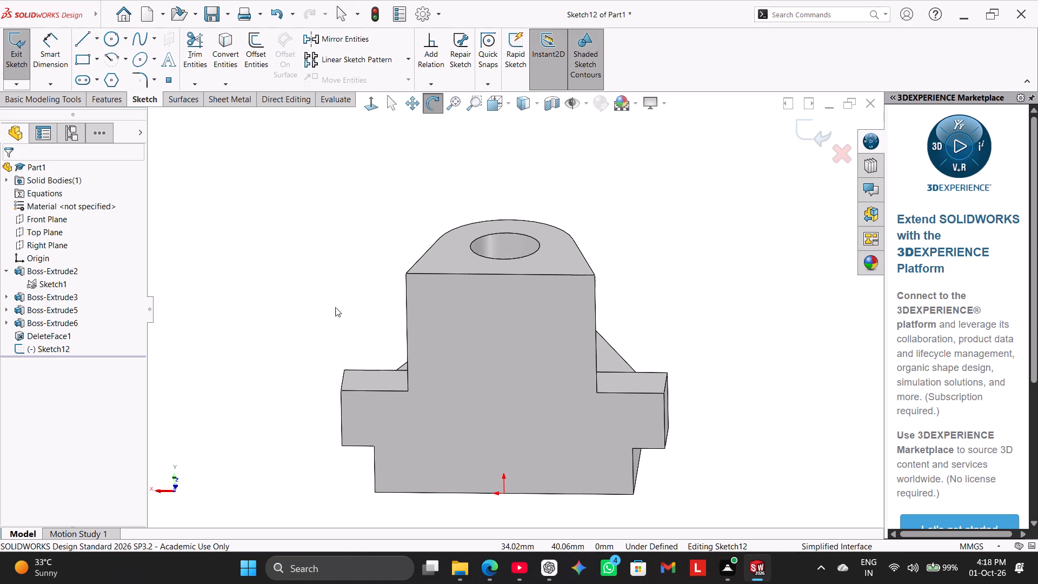
left_click(375, 107)
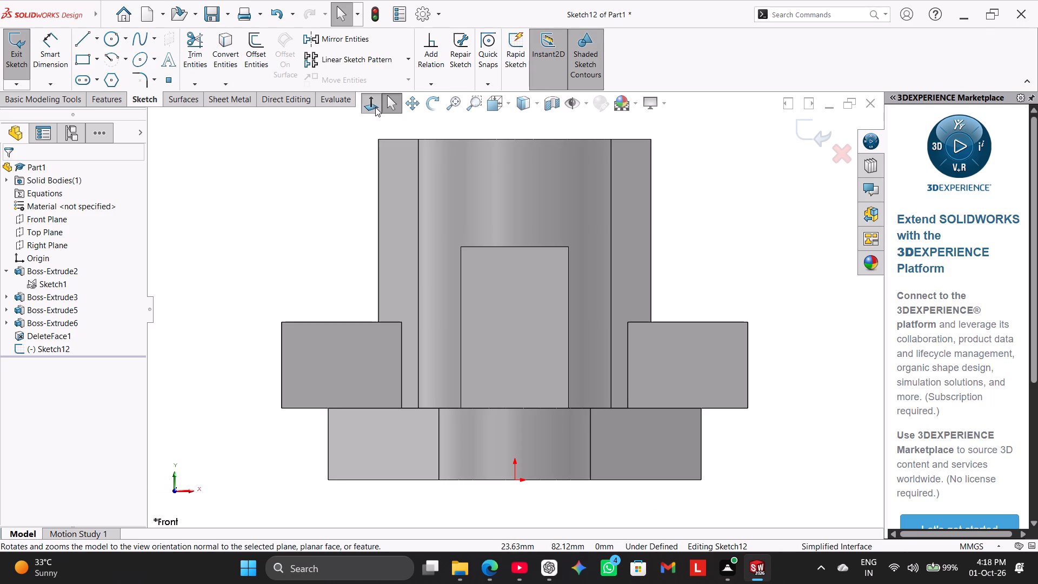
left_click(328, 199)
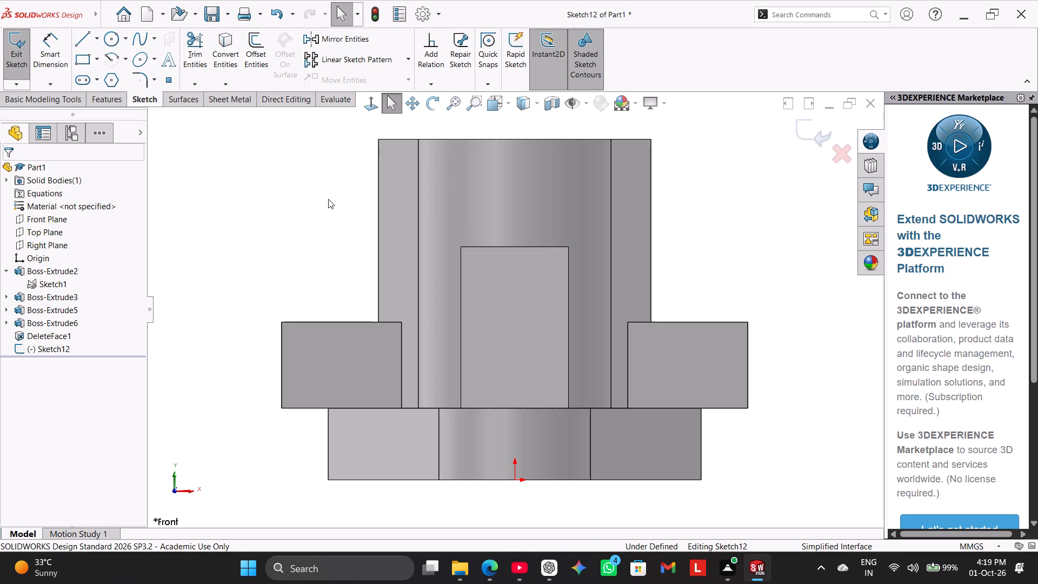
middle_click_drag(343, 189, 373, 235)
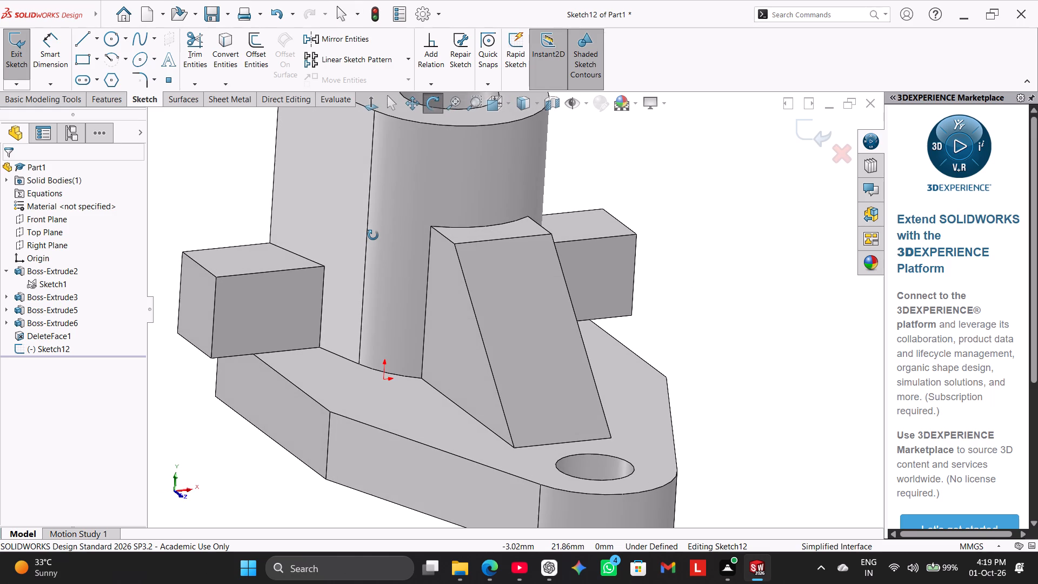
middle_click_drag(373, 235, 363, 170)
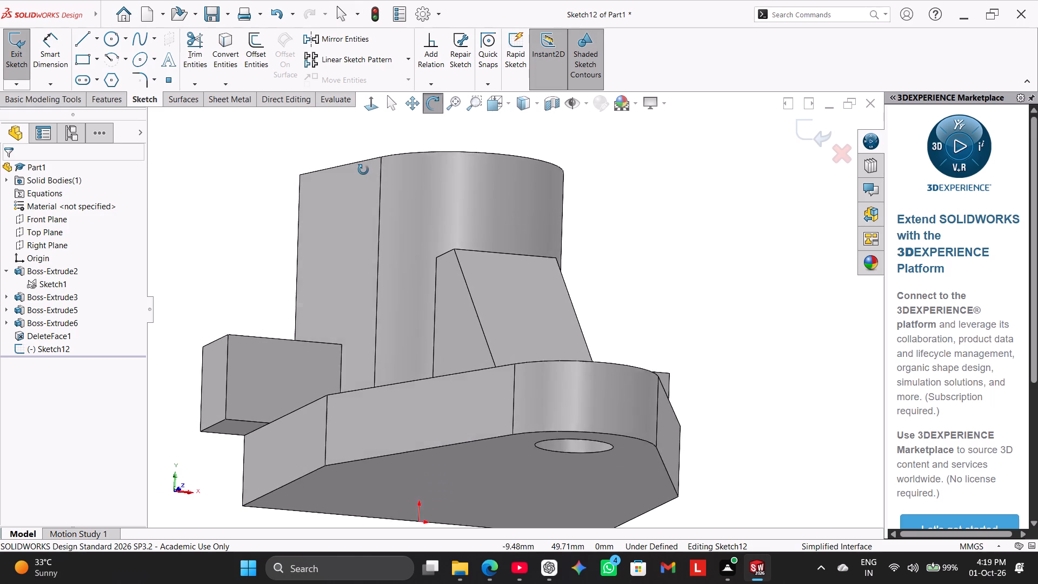
middle_click_drag(363, 170, 361, 176)
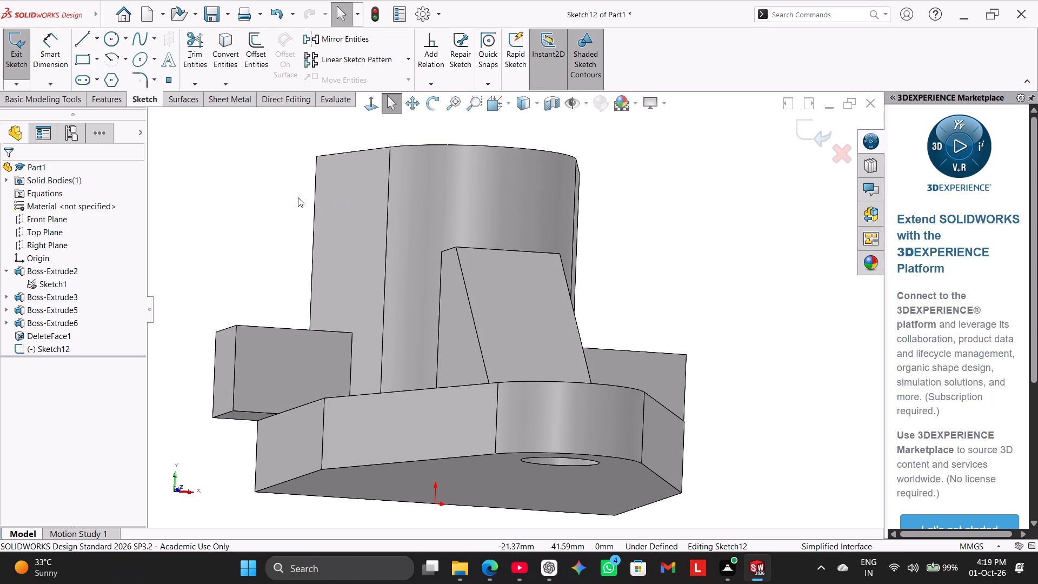
middle_click_drag(275, 176, 276, 187)
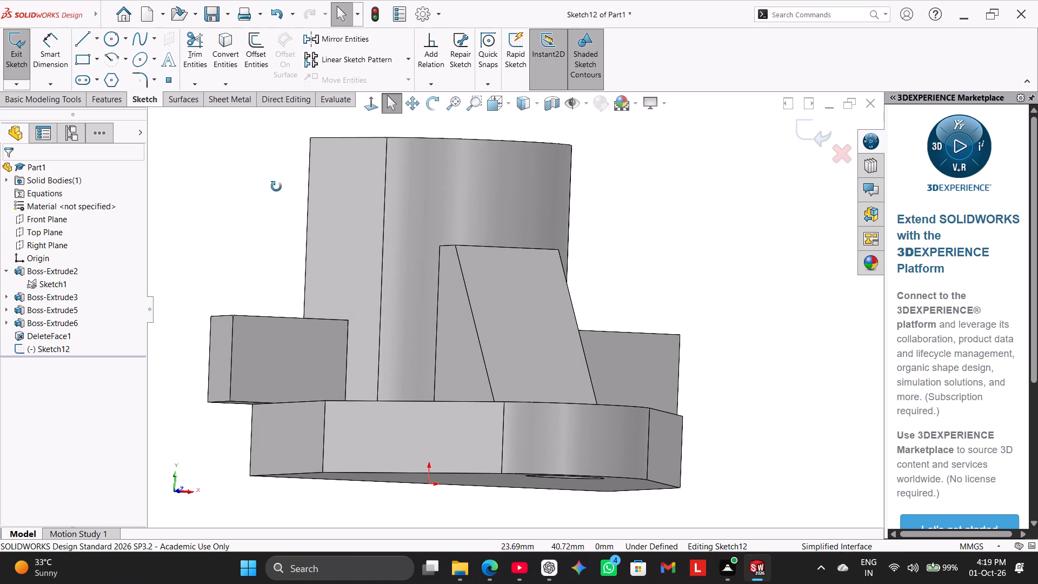
middle_click_drag(276, 187, 270, 182)
middle_click_drag(270, 186, 270, 204)
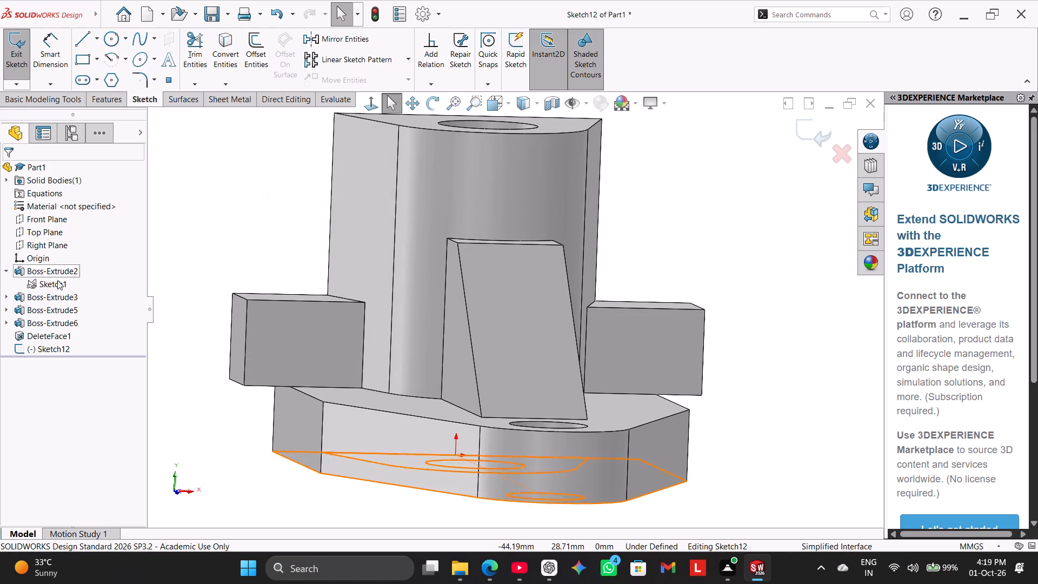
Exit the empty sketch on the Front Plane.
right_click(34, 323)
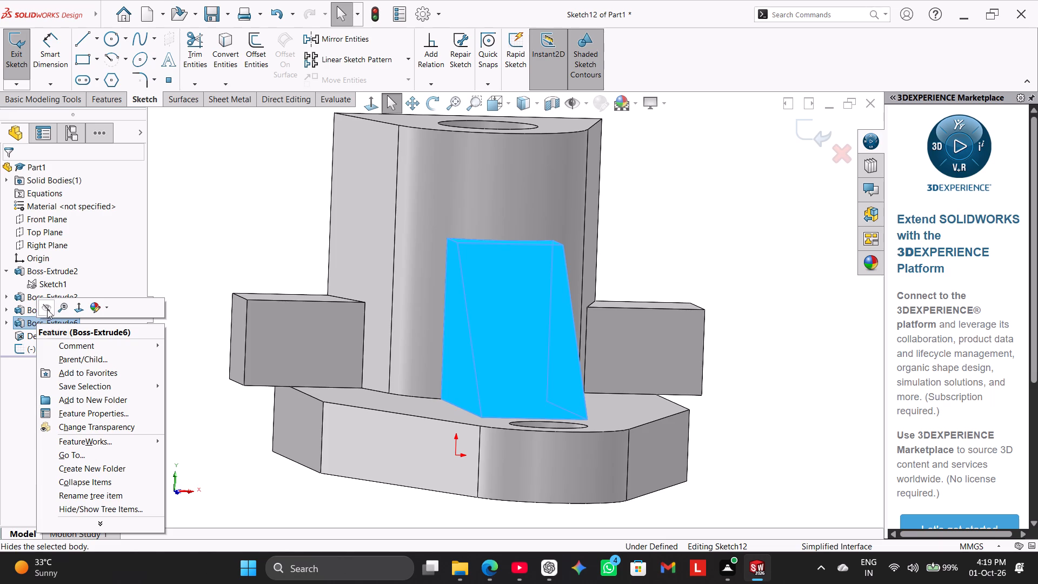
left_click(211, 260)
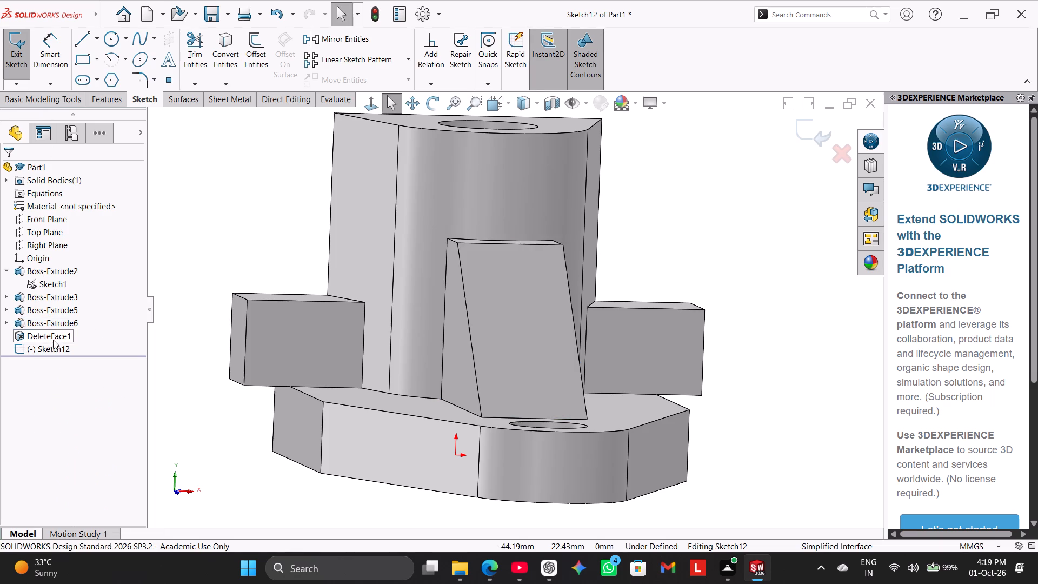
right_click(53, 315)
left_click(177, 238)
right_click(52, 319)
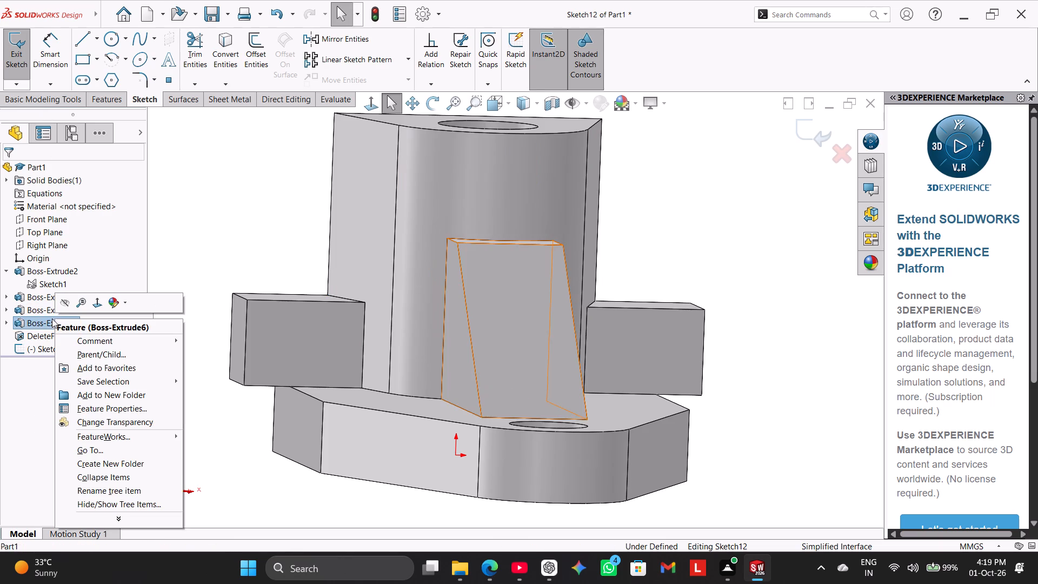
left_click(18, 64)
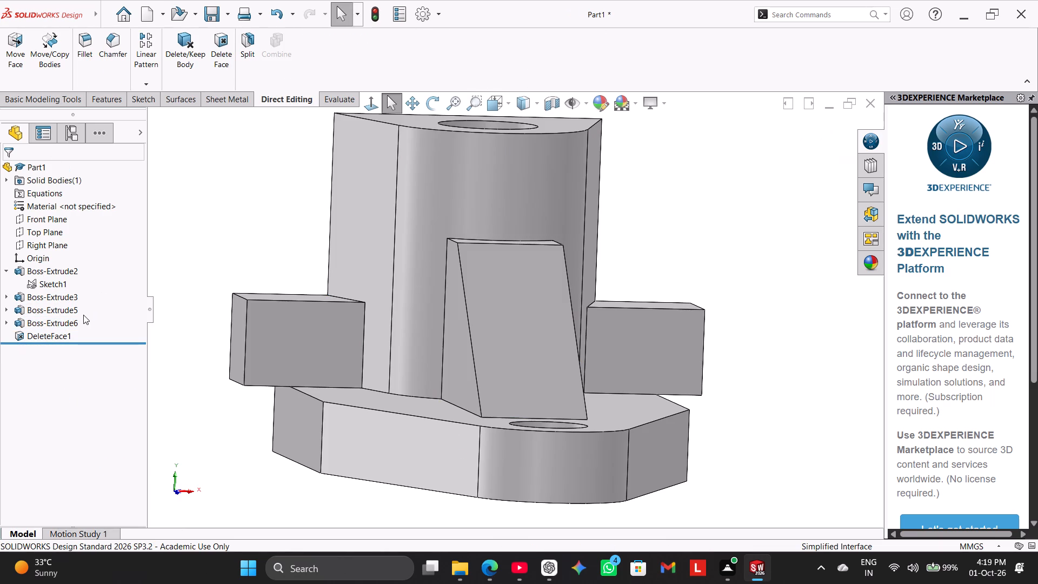
Edit the rib's extrusion, setting its Mid Plane depth to 14 mm.
right_click(70, 322)
left_click(83, 290)
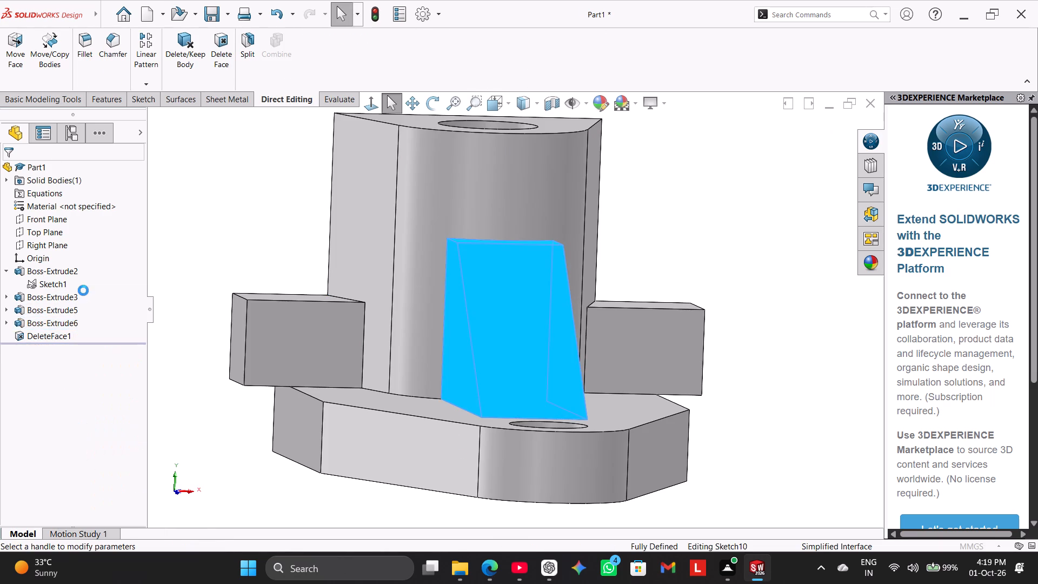
type("14")
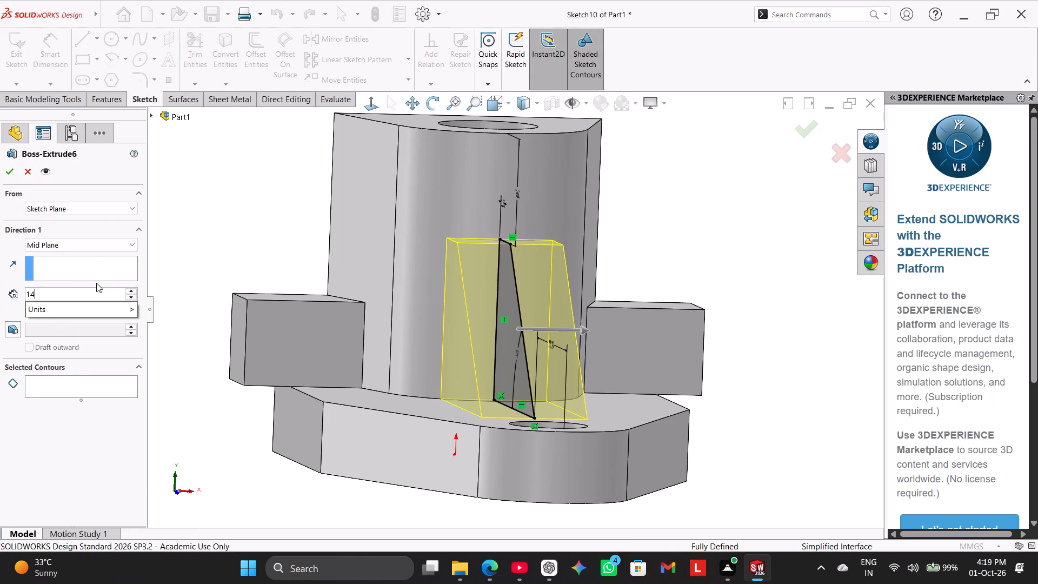
key("Return")
left_click(12, 172)
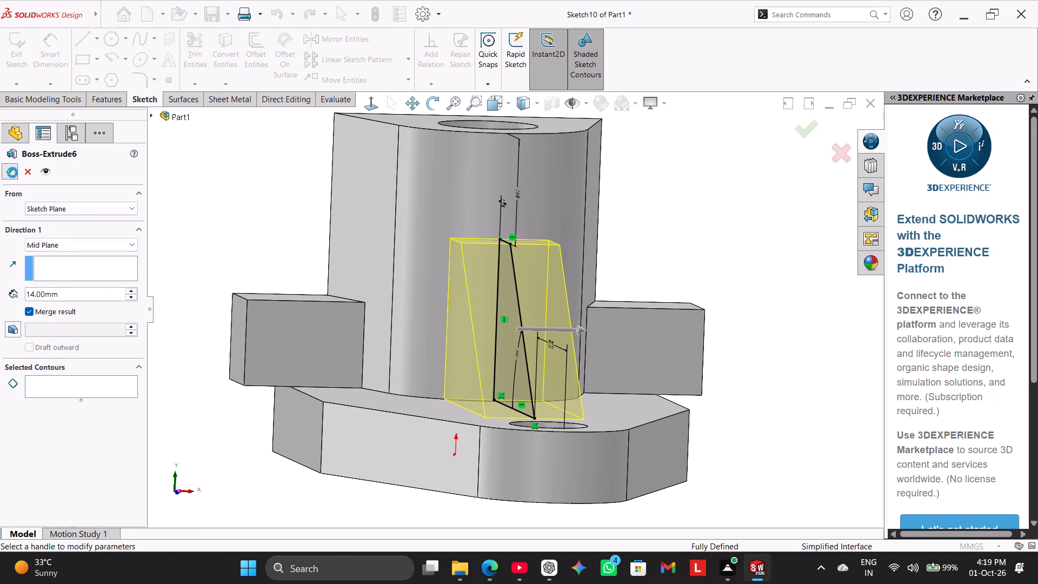
left_click(175, 220)
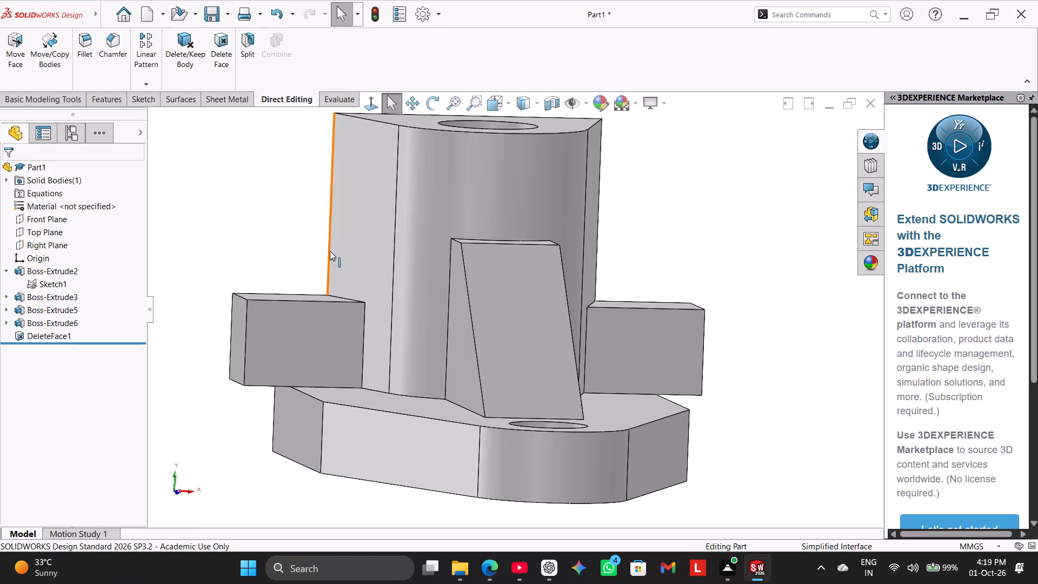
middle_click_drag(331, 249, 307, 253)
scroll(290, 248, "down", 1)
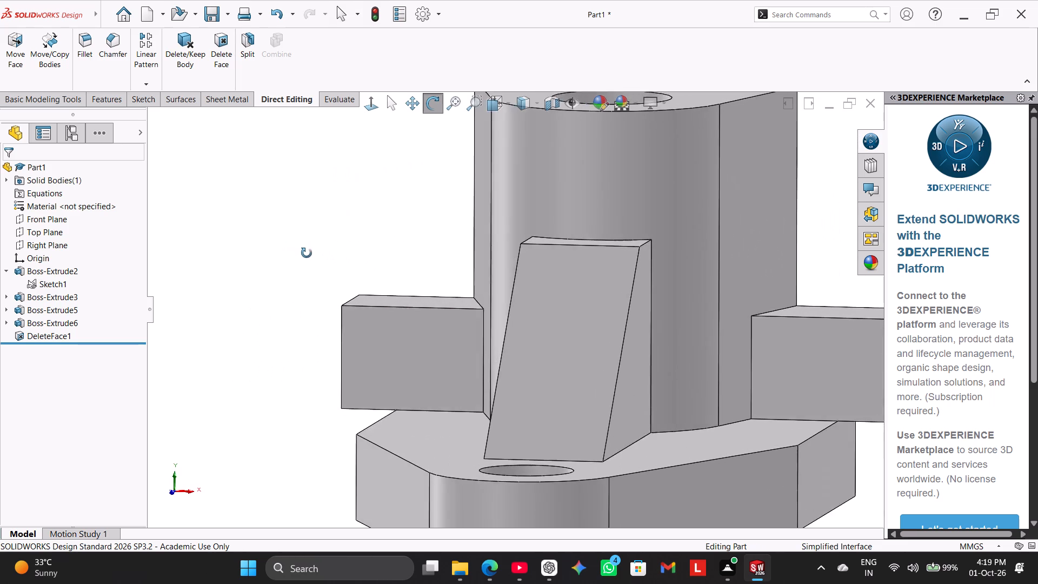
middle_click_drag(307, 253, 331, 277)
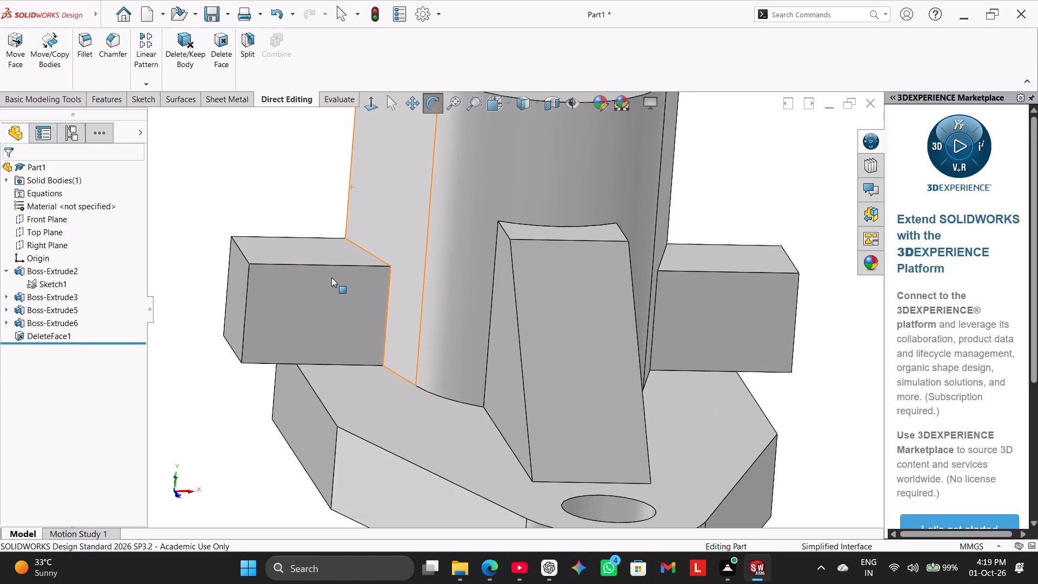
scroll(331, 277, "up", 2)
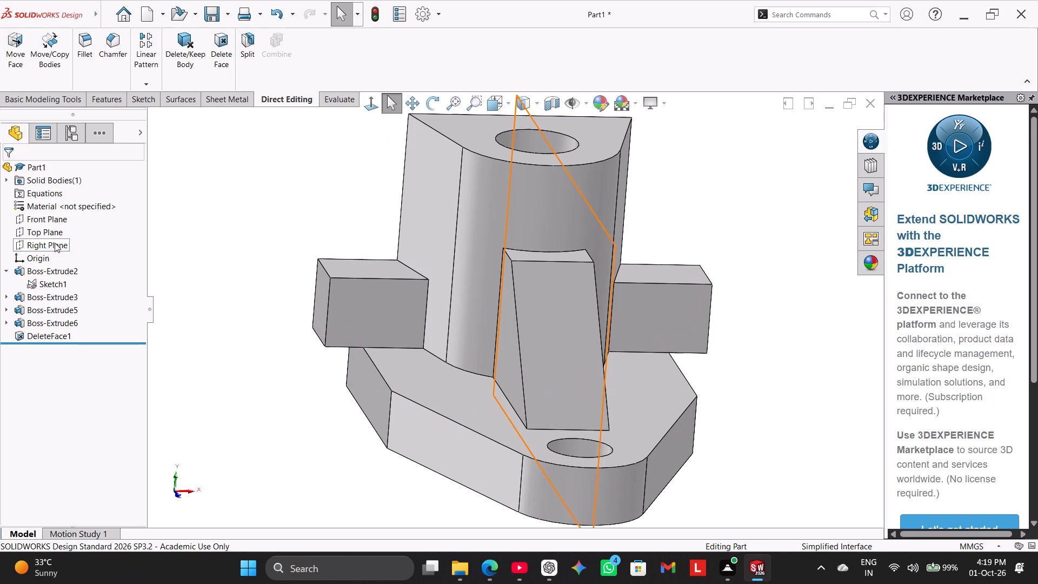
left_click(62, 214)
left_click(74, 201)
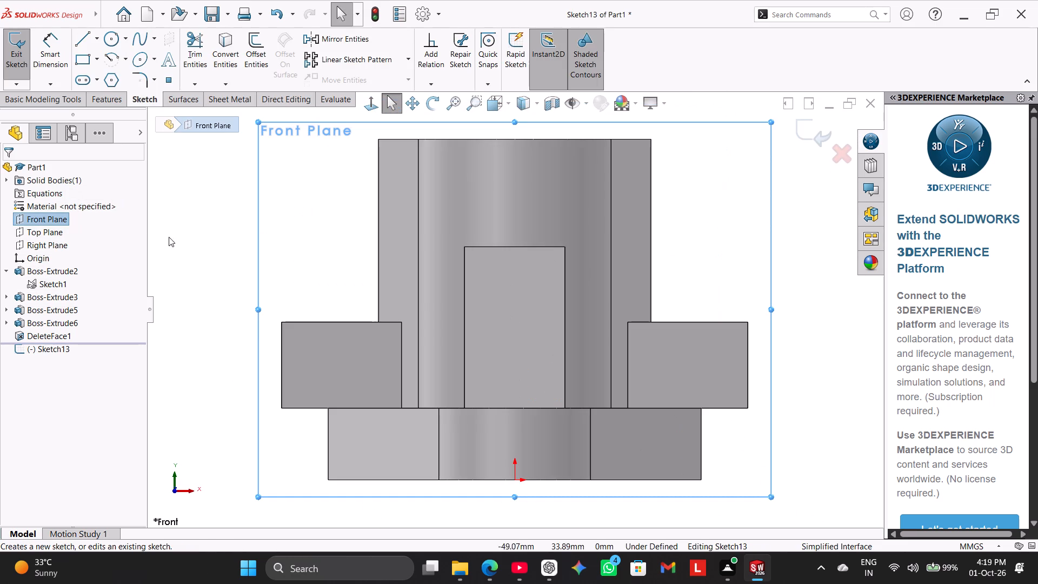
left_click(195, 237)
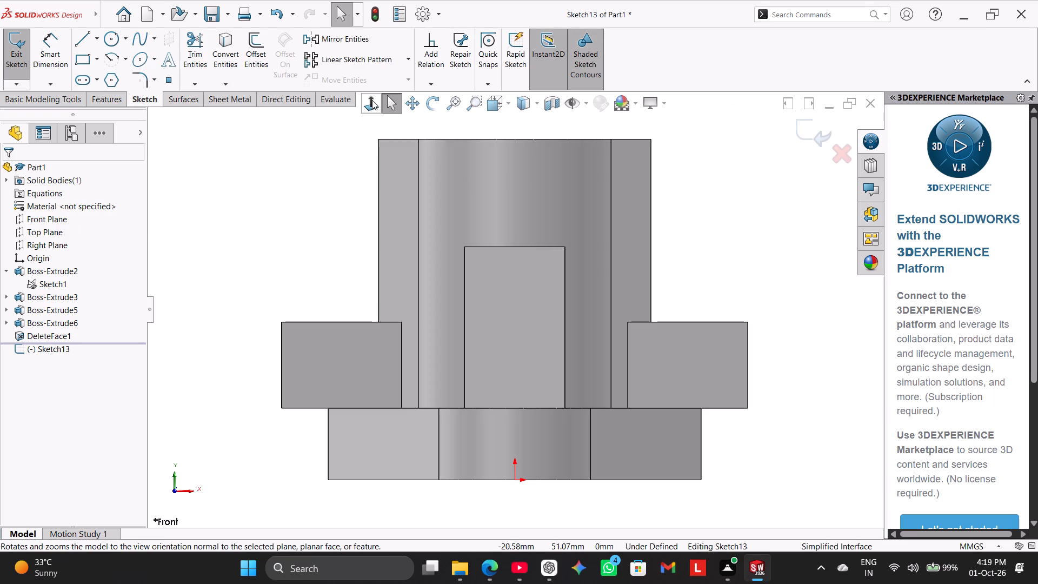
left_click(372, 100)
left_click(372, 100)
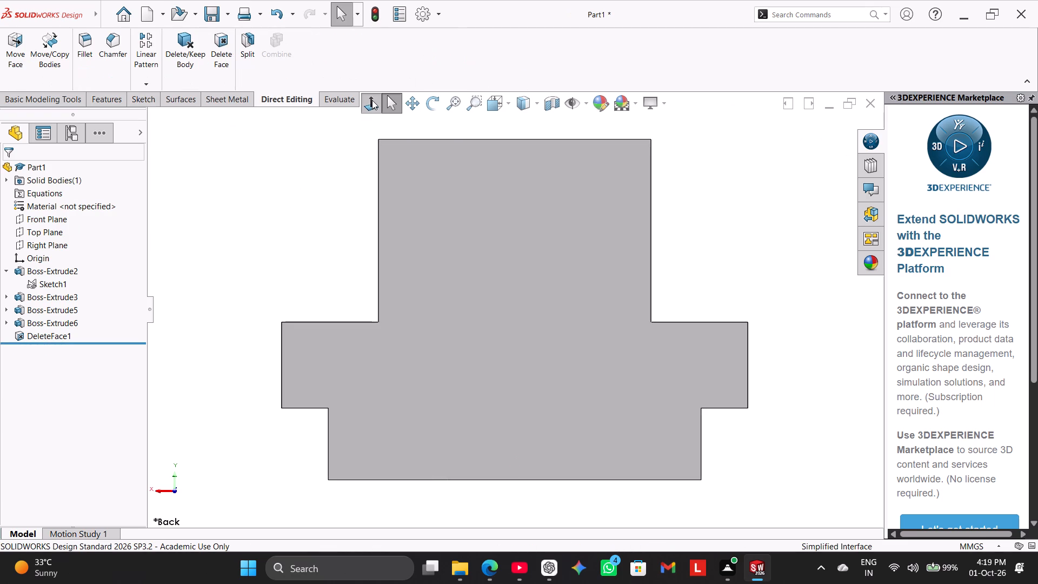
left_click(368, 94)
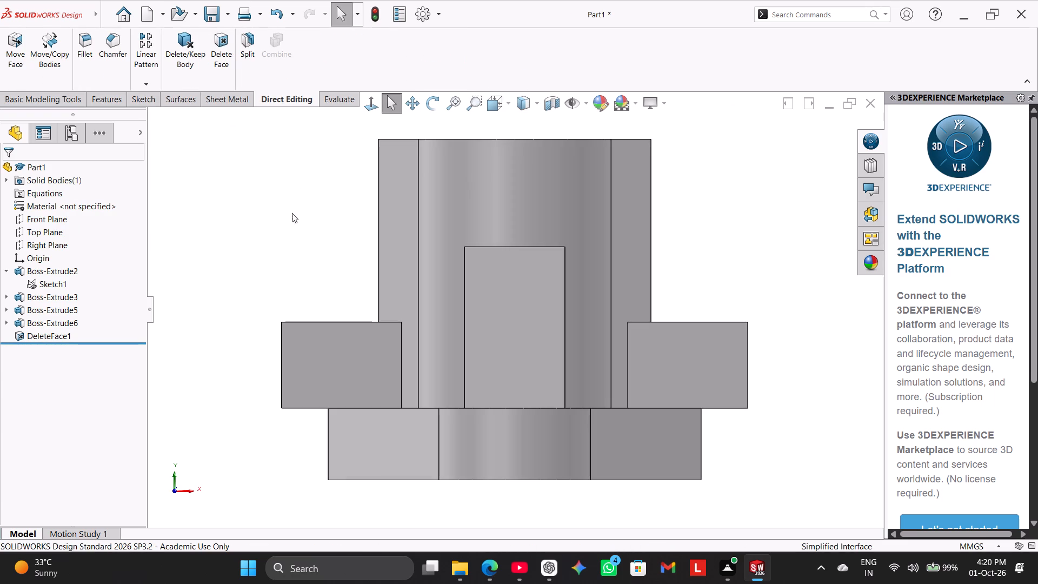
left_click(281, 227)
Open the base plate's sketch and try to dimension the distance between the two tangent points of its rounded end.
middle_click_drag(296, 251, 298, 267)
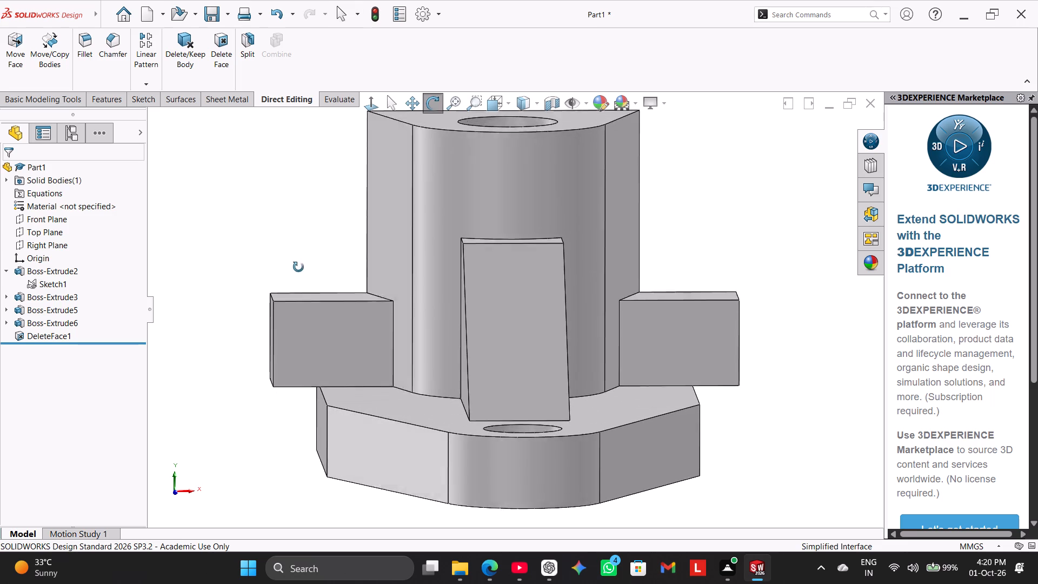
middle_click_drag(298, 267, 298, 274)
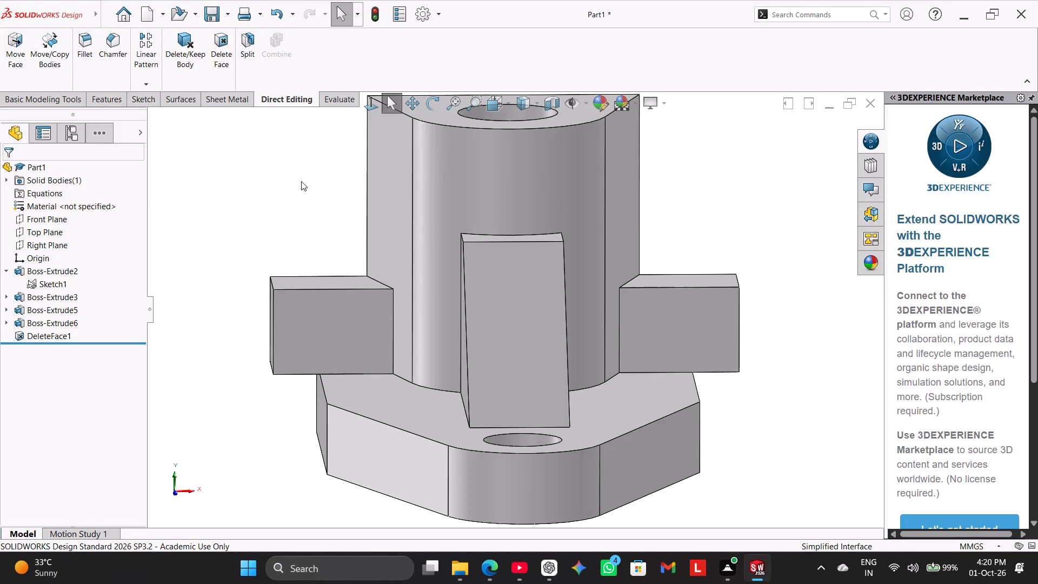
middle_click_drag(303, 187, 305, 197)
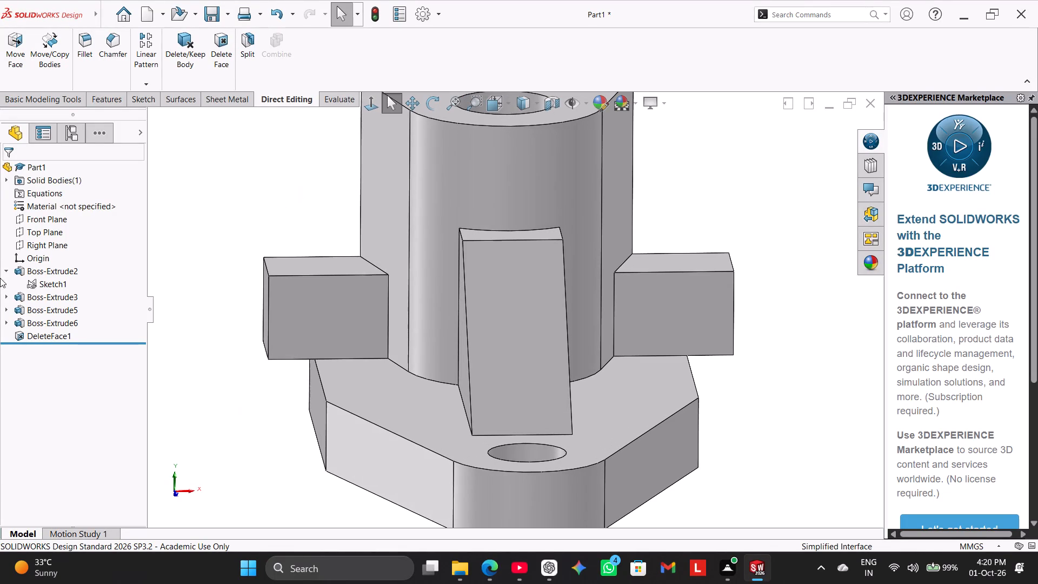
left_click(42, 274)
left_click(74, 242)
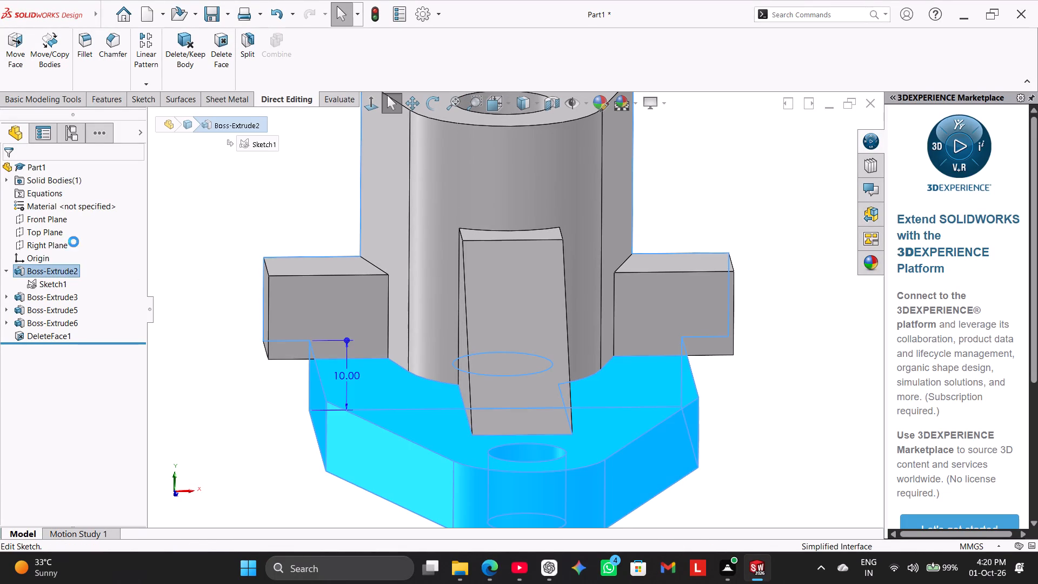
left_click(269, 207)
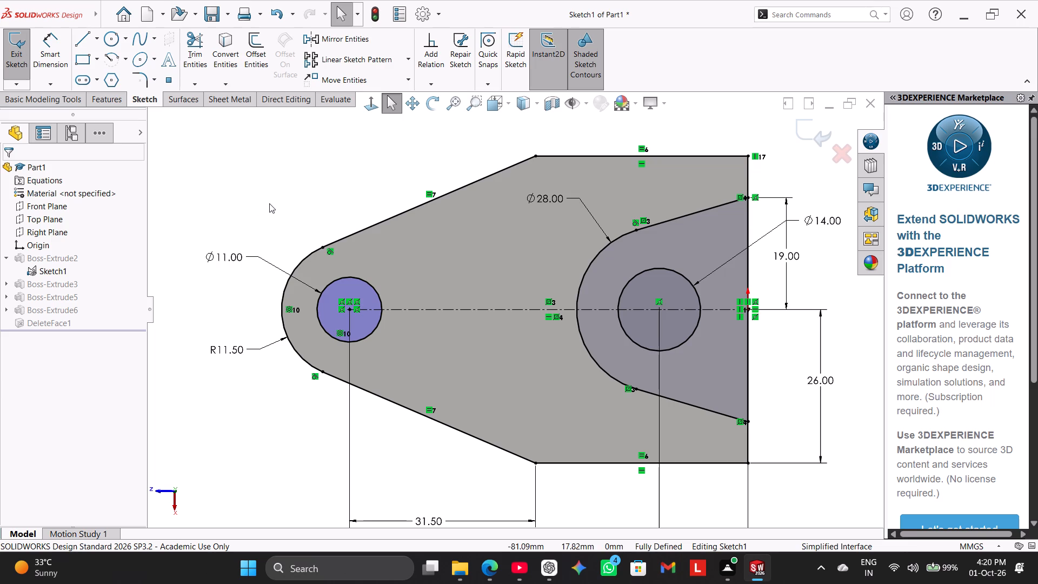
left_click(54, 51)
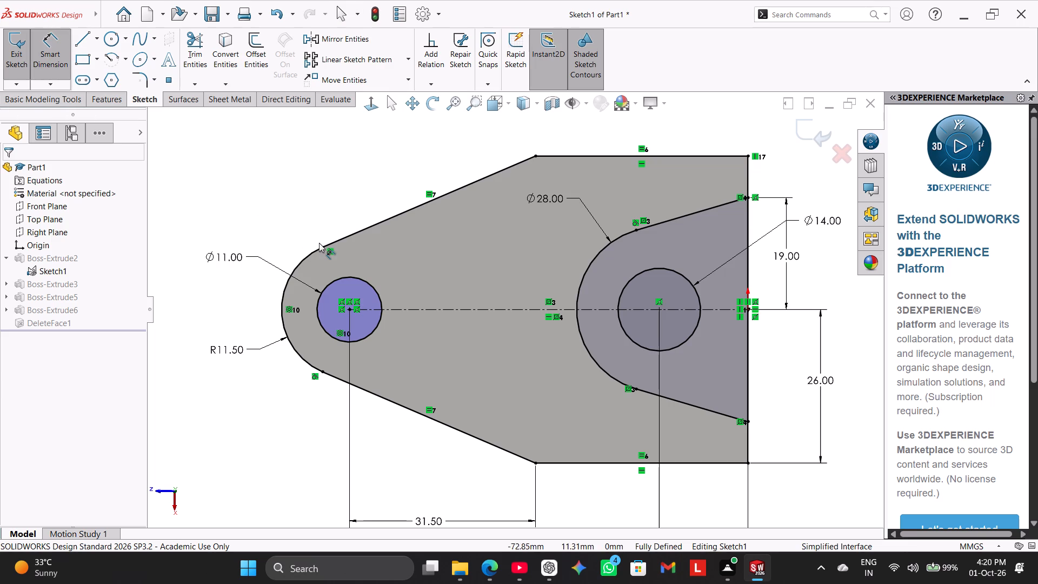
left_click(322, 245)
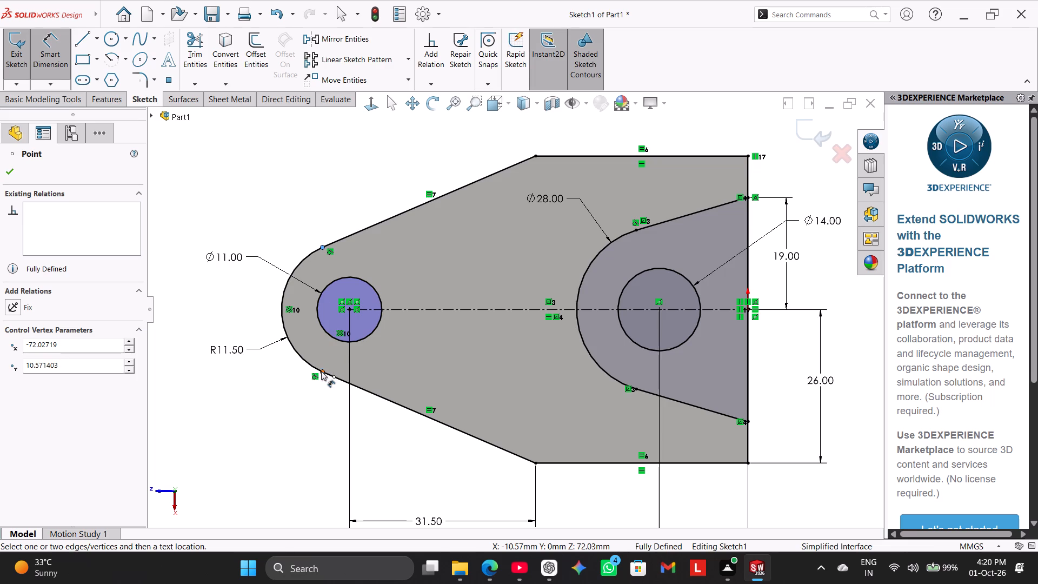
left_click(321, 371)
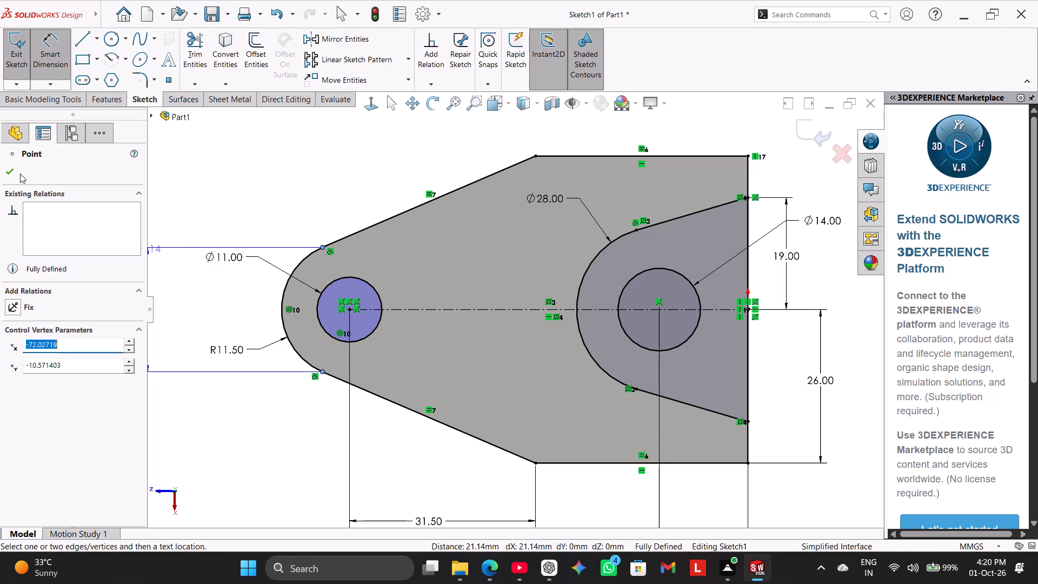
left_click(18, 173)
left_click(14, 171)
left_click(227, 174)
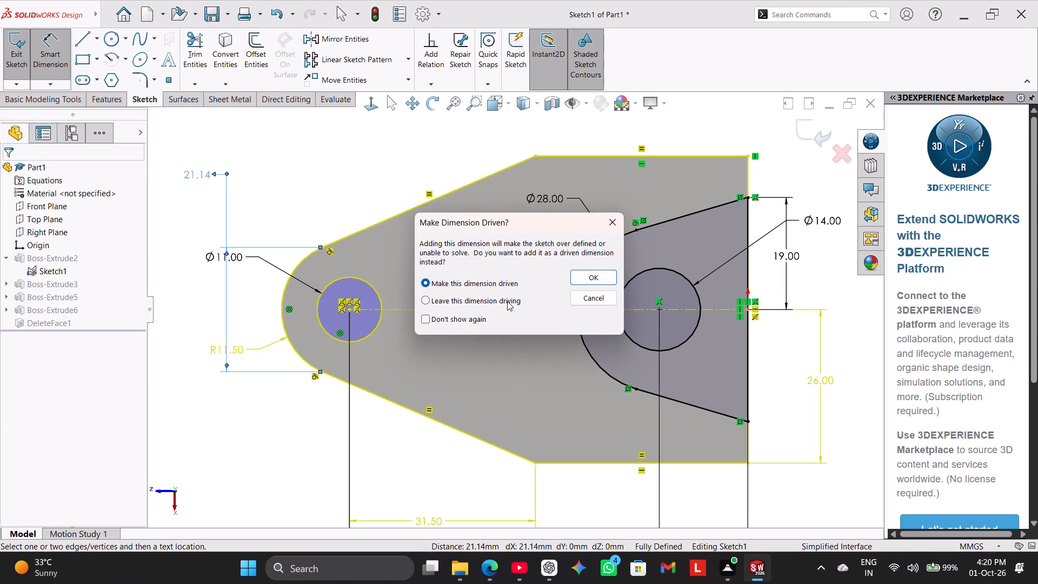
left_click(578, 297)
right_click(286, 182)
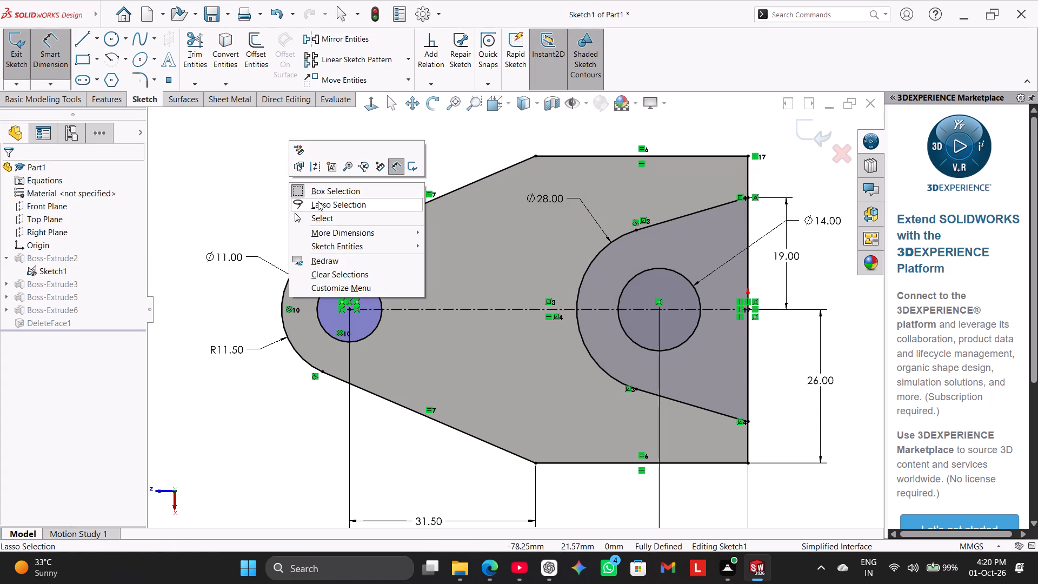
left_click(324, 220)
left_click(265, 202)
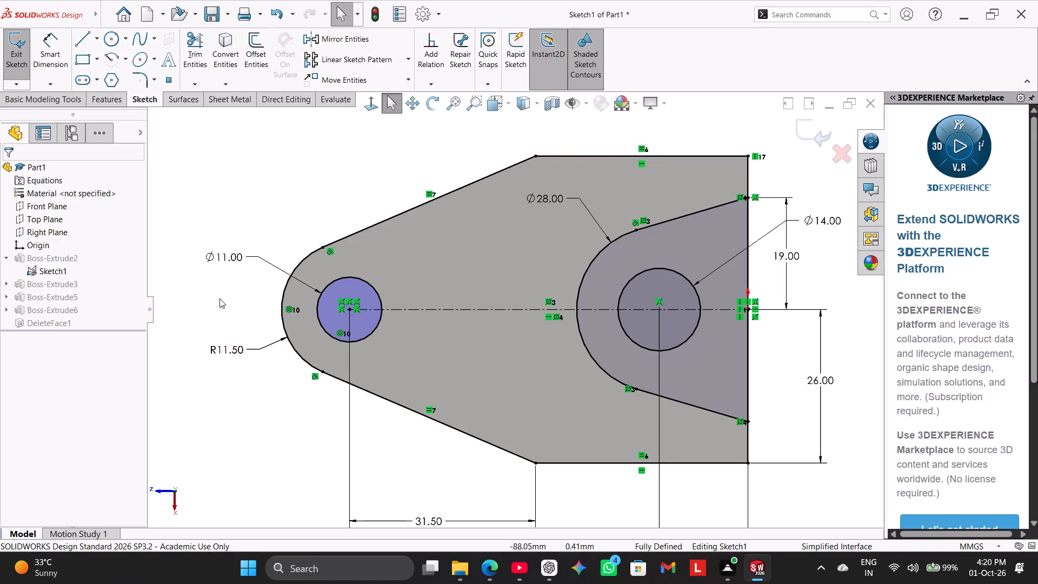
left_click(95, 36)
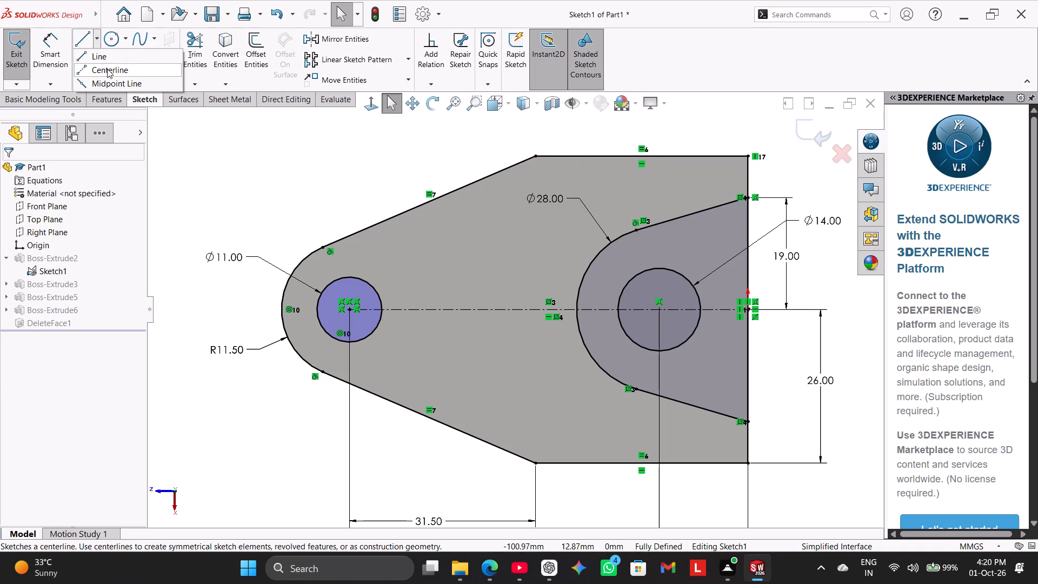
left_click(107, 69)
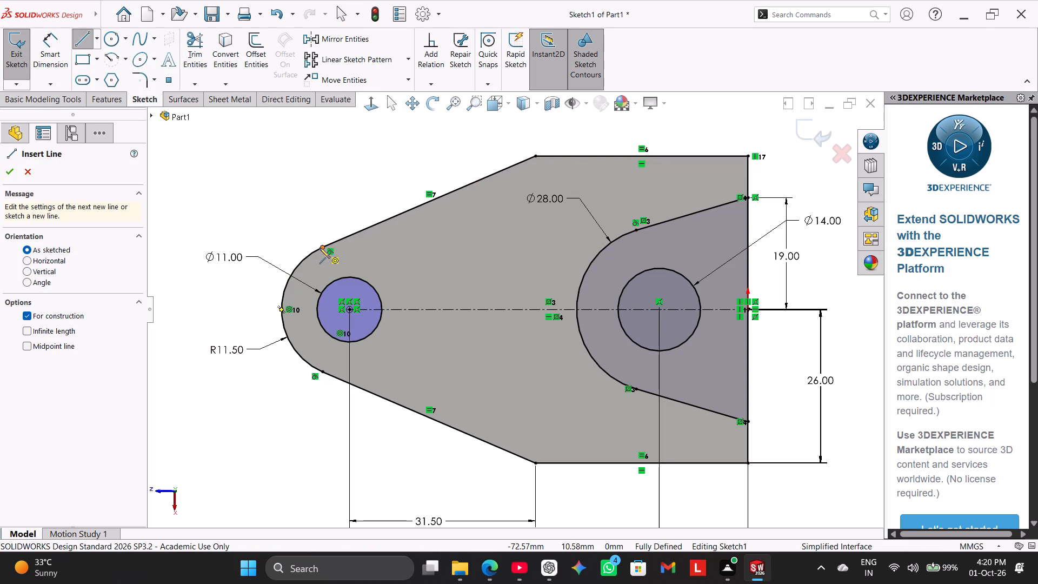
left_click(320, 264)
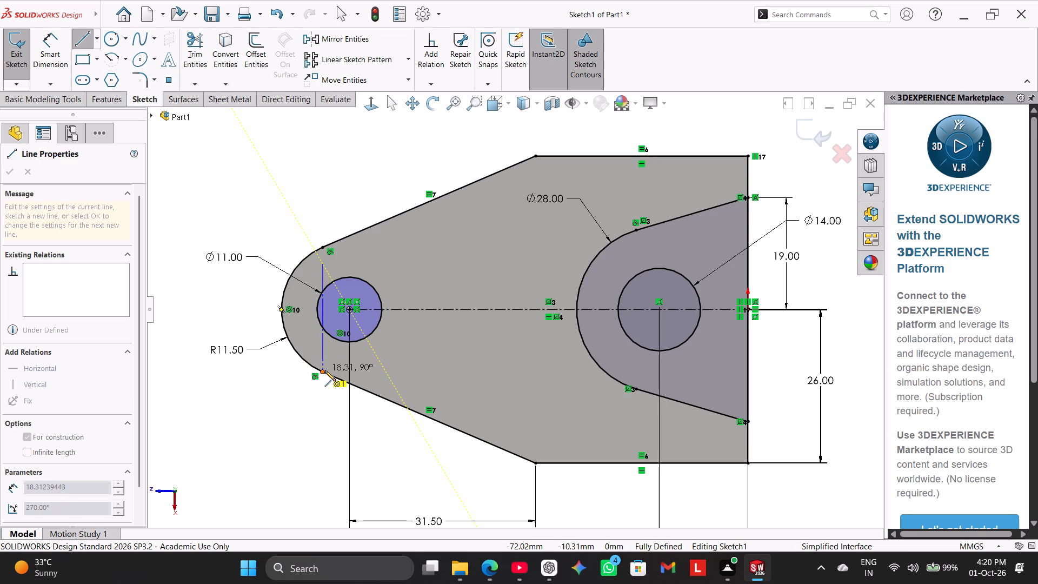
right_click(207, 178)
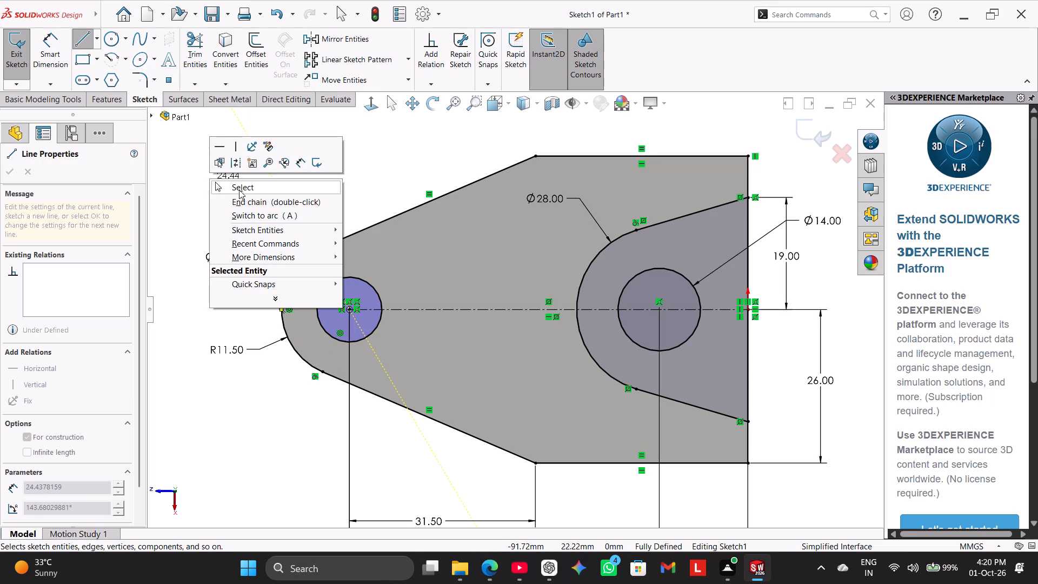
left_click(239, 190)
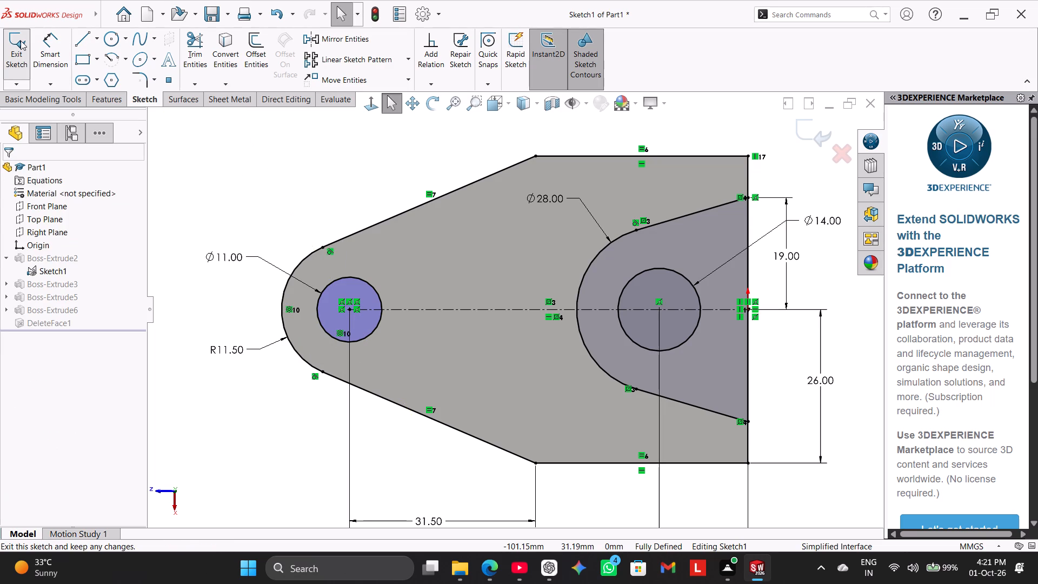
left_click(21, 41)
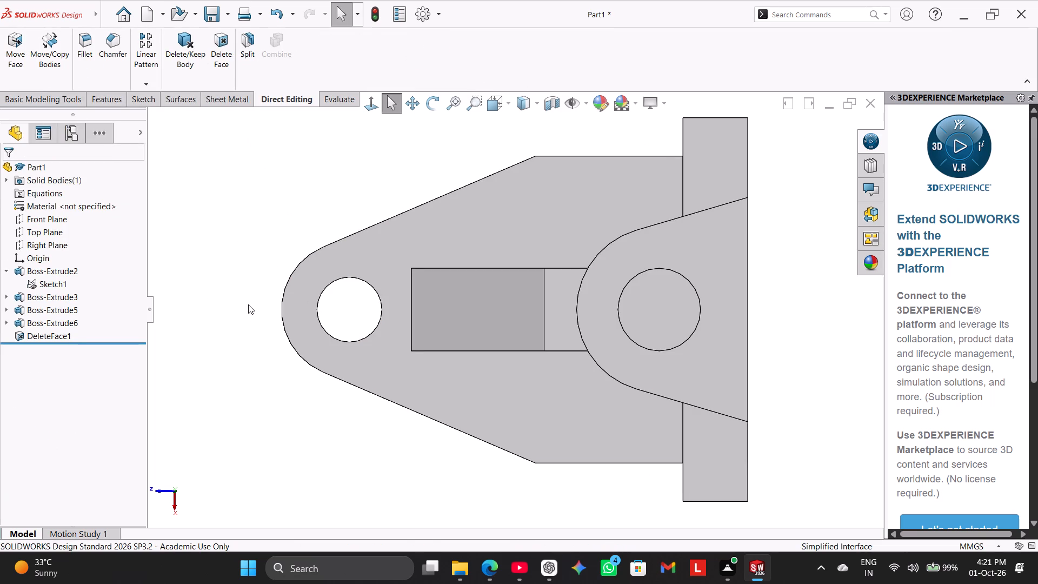
Examine the part from the top, underside and oblique angles, checking the plate, rib, end bar and bored boss.
middle_click_drag(263, 318, 325, 357)
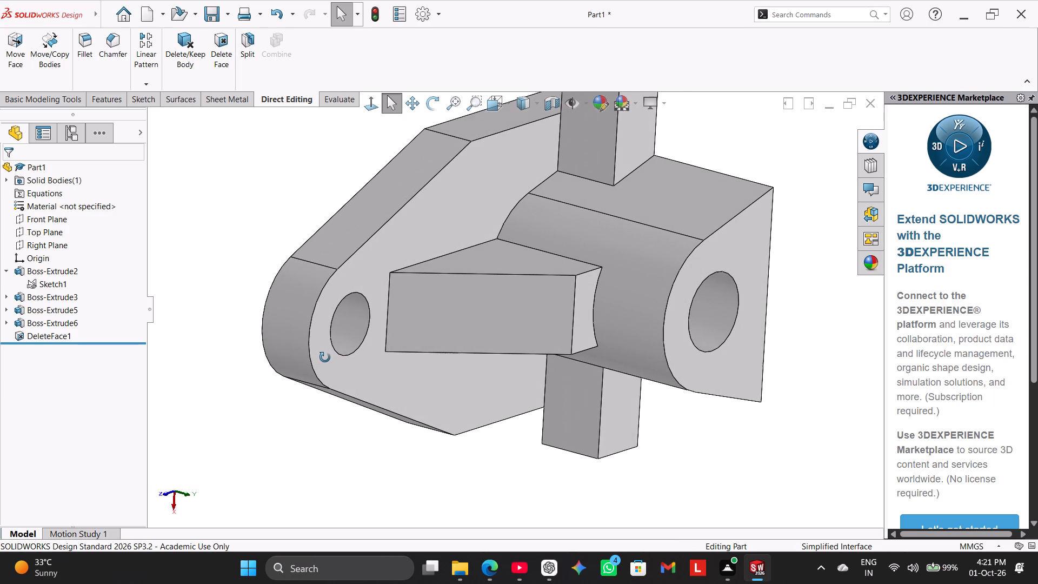
middle_click_drag(325, 357, 327, 346)
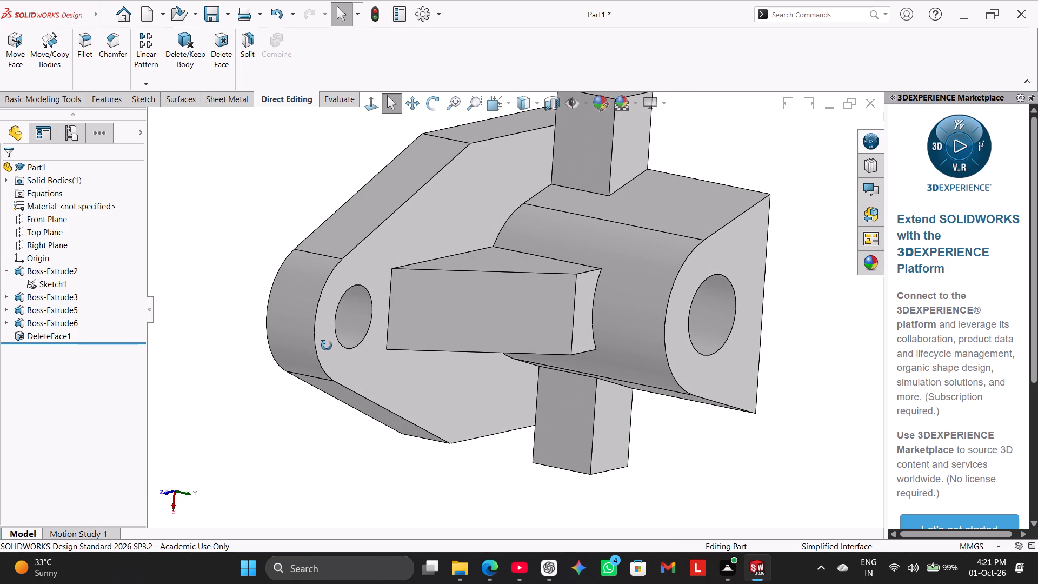
middle_click_drag(327, 346, 318, 304)
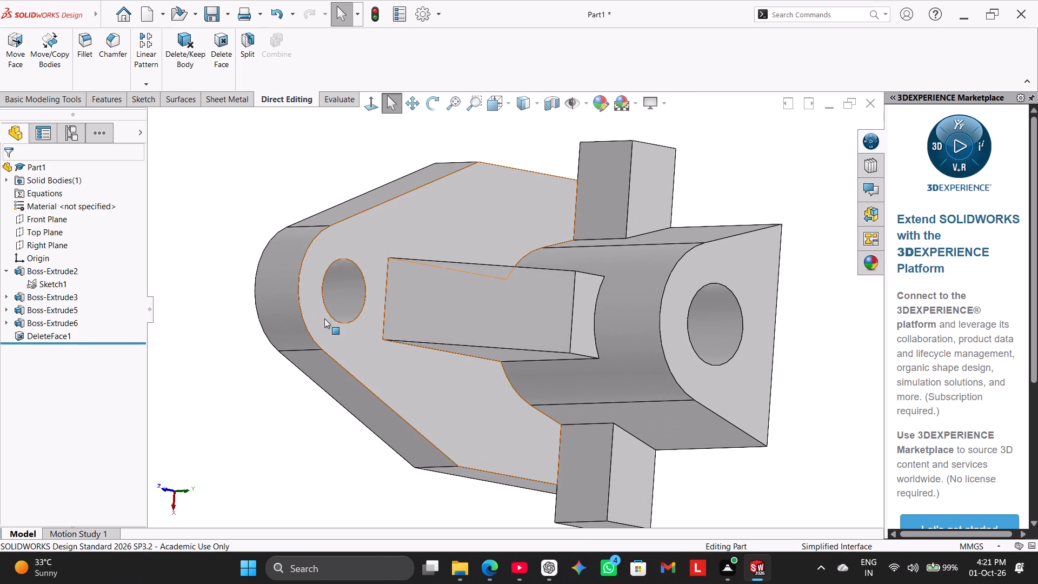
middle_click_drag(291, 394, 278, 332)
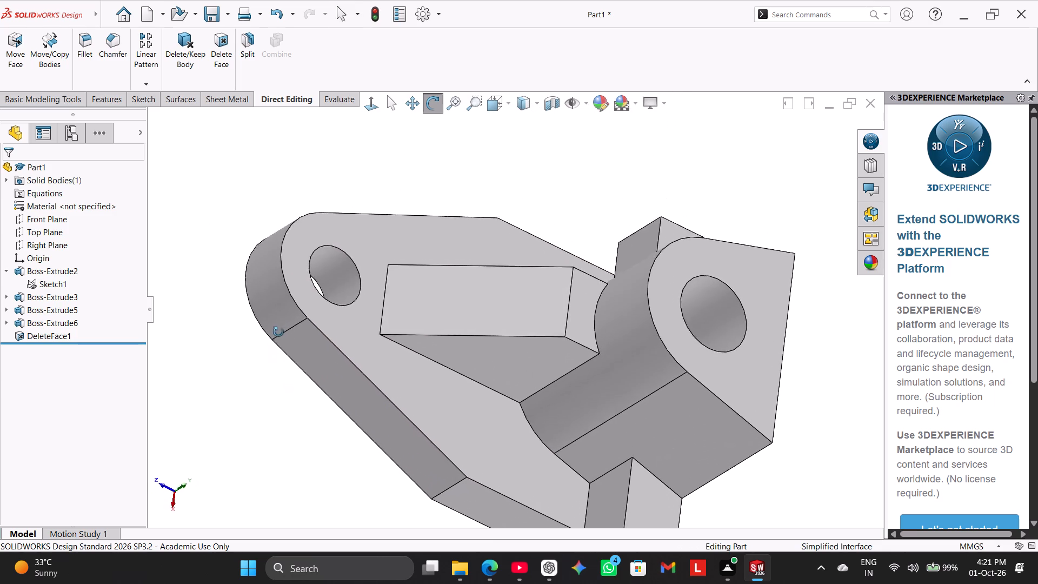
middle_click_drag(278, 332, 326, 359)
middle_click_drag(318, 364, 303, 373)
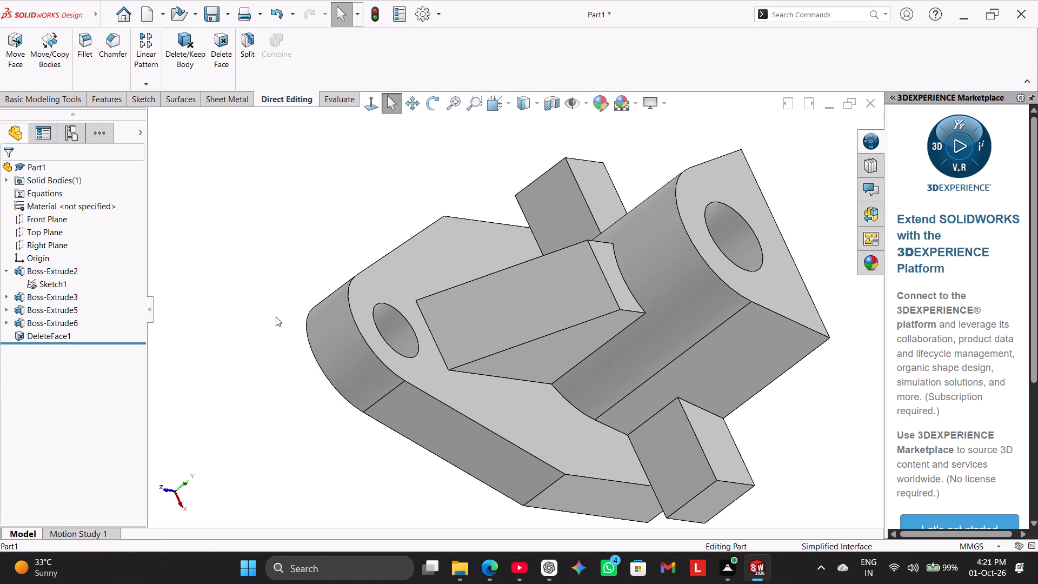
middle_click_drag(293, 266, 243, 311)
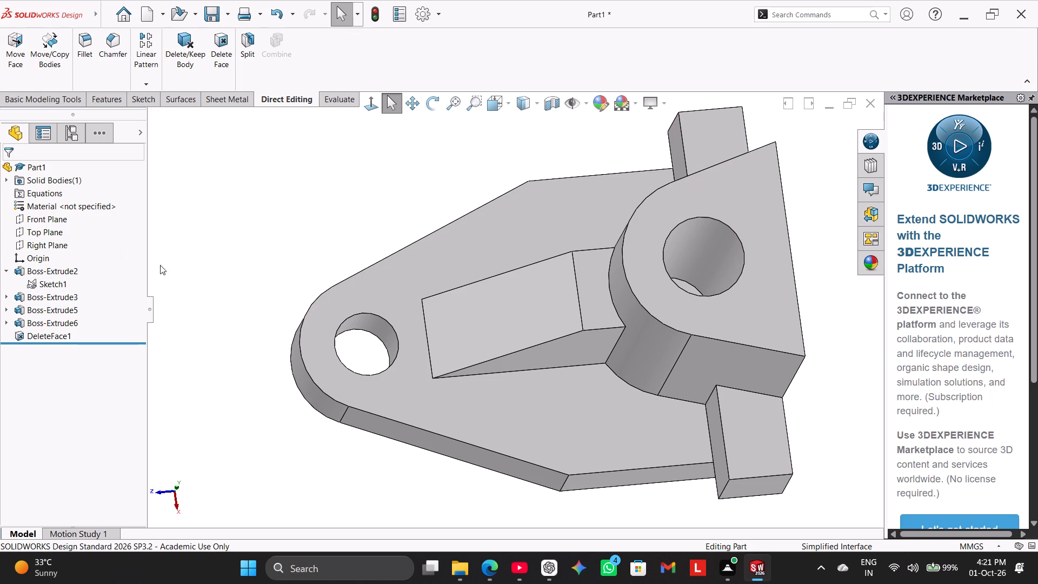
middle_click_drag(233, 369, 334, 316)
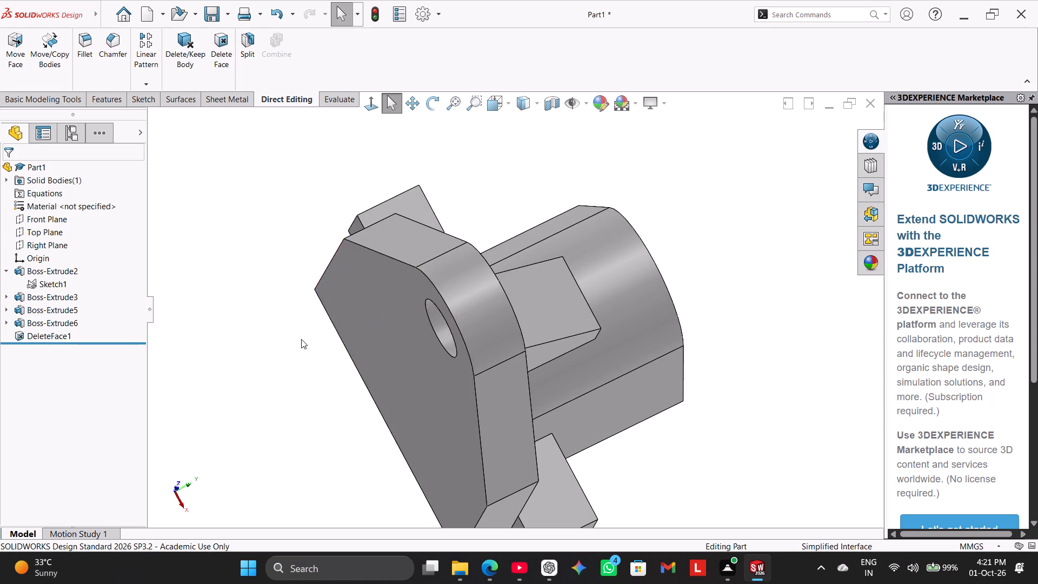
middle_click_drag(301, 339, 380, 272)
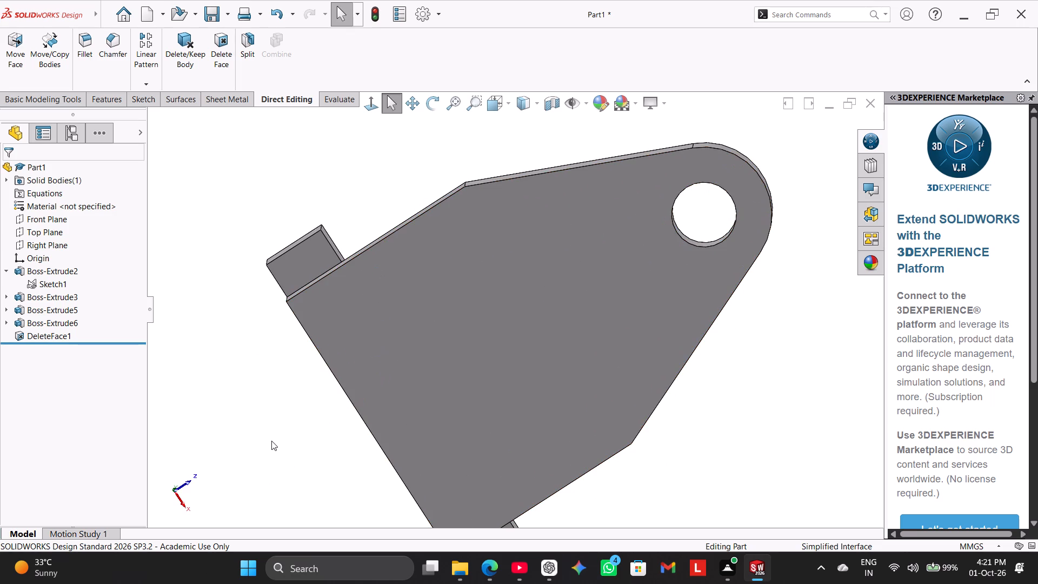
middle_click_drag(271, 441, 185, 473)
middle_click_drag(263, 387, 303, 362)
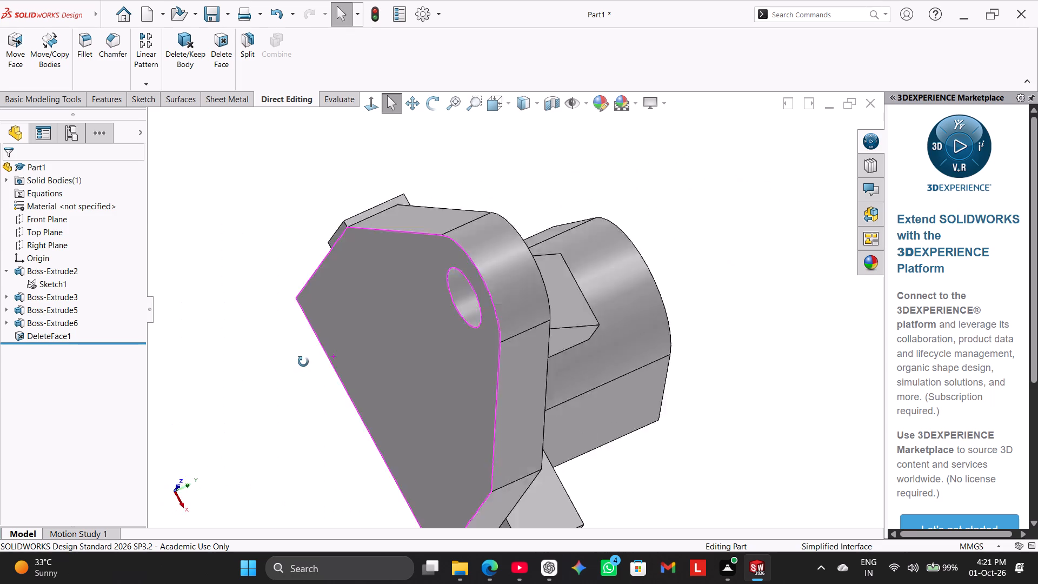
middle_click_drag(303, 362, 217, 403)
scroll(384, 328, "up", 2)
scroll(398, 286, "up", 1)
middle_click_drag(398, 263, 338, 283)
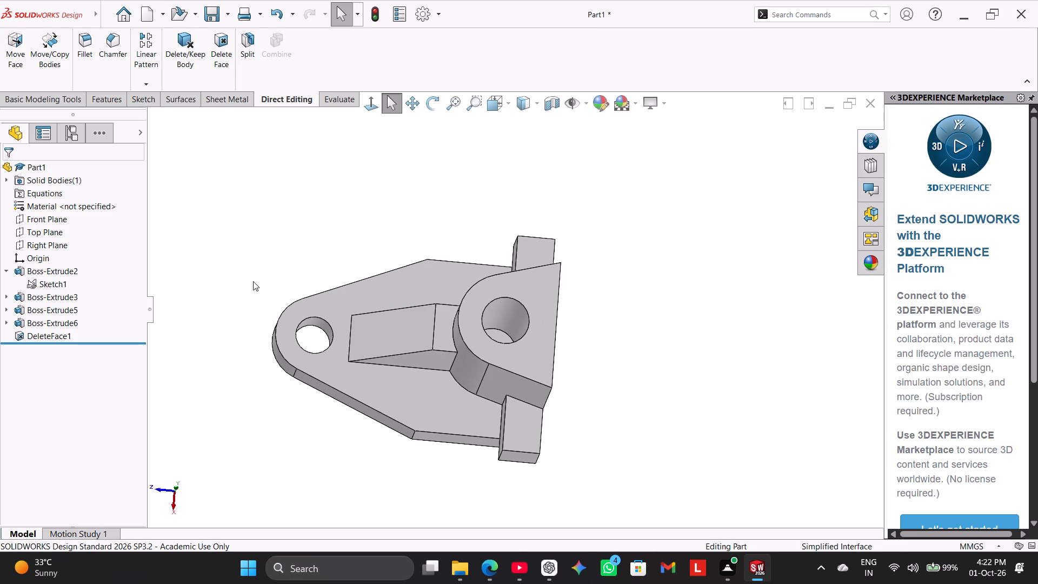
Edit the base plate's sketch and draw a circle of about 9.4 mm radius concentric with the 14 mm circle.
left_click(32, 310)
left_click(68, 265)
left_click(52, 307)
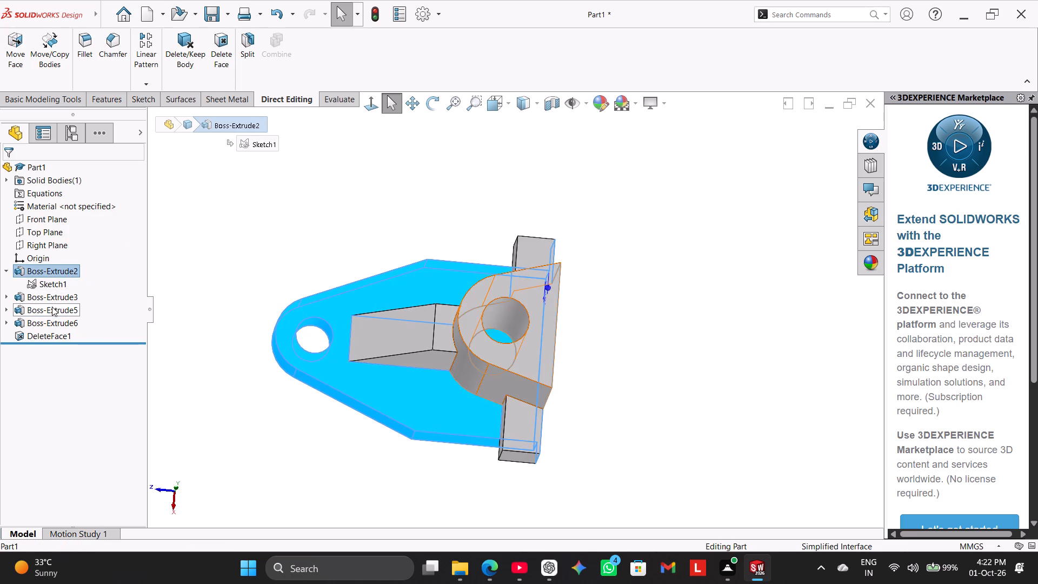
left_click(76, 277)
left_click(294, 202)
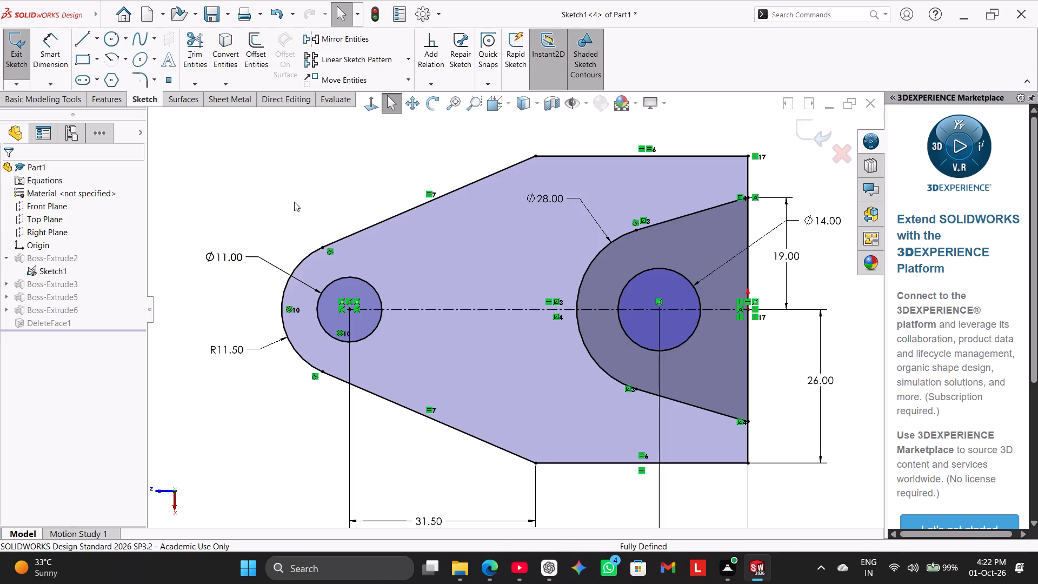
left_click(115, 35)
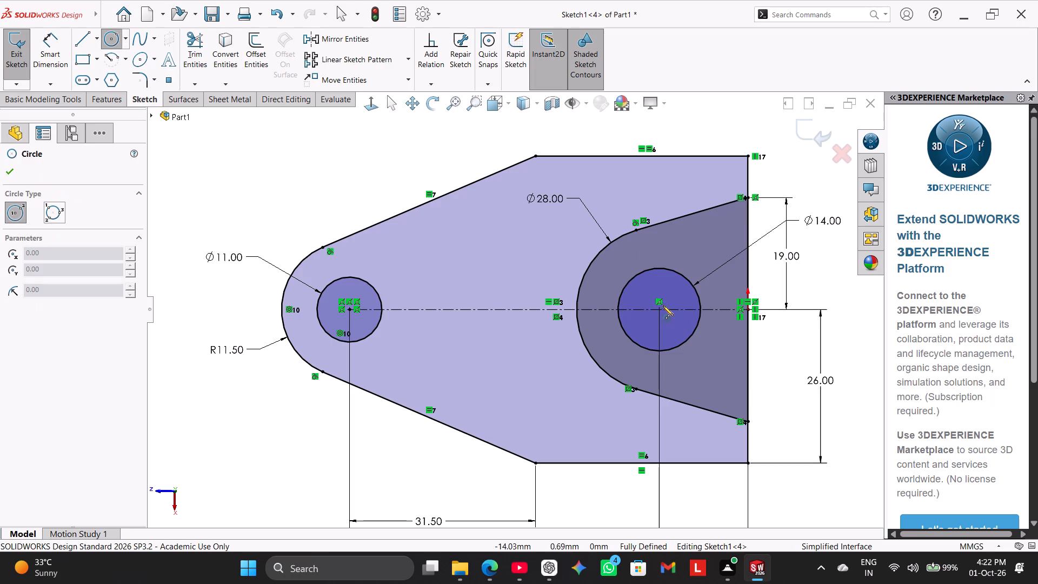
left_click(661, 307)
left_click(693, 354)
right_click(323, 208)
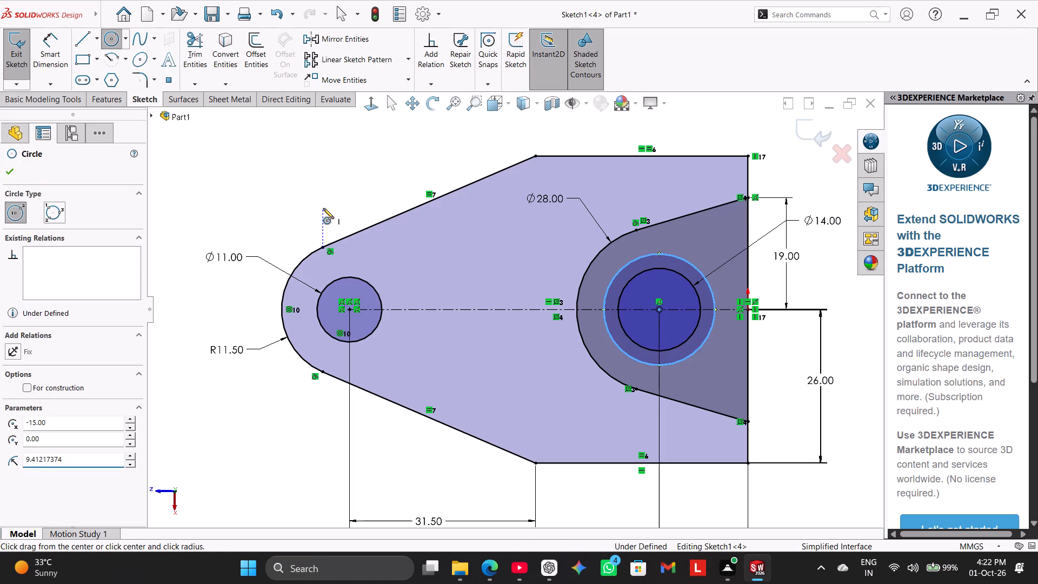
left_click(343, 212)
Dimension the new circle's diameter as 20 mm and exit the sketch.
right_click_drag(221, 203, 425, 164)
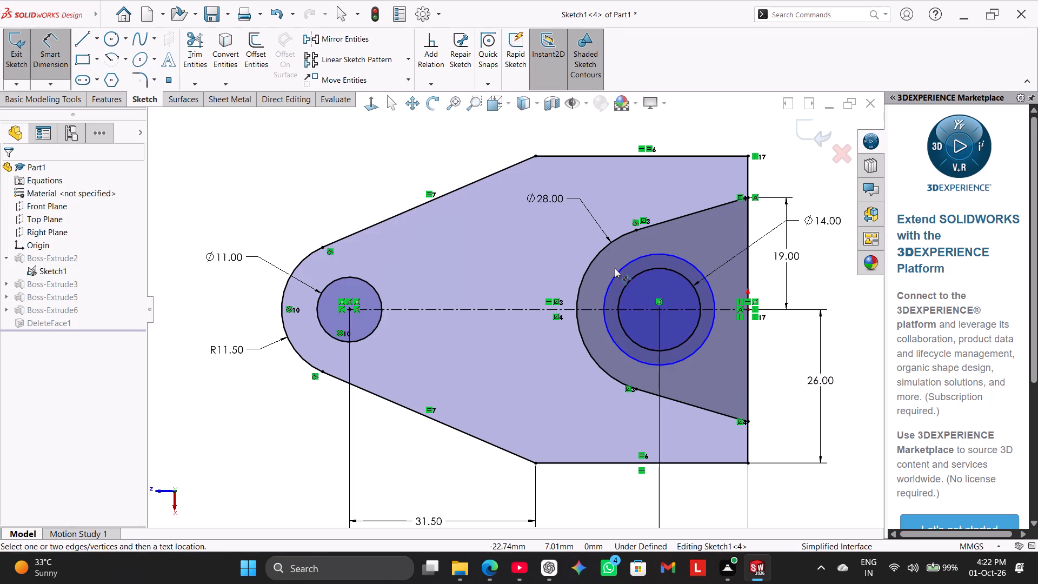
left_click(616, 269)
left_click(616, 270)
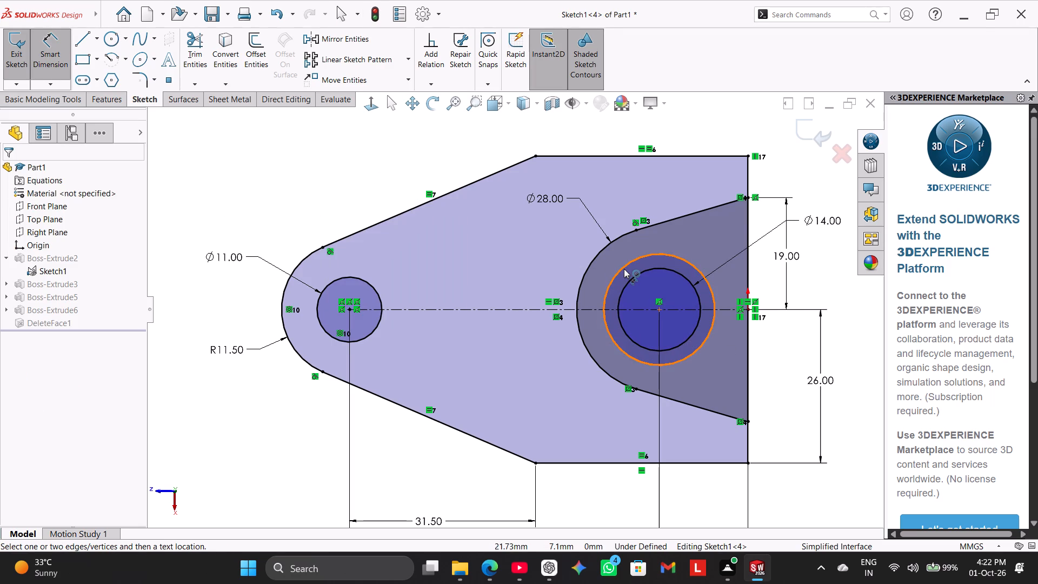
left_click(624, 269)
left_click(540, 230)
type("20")
key("Return")
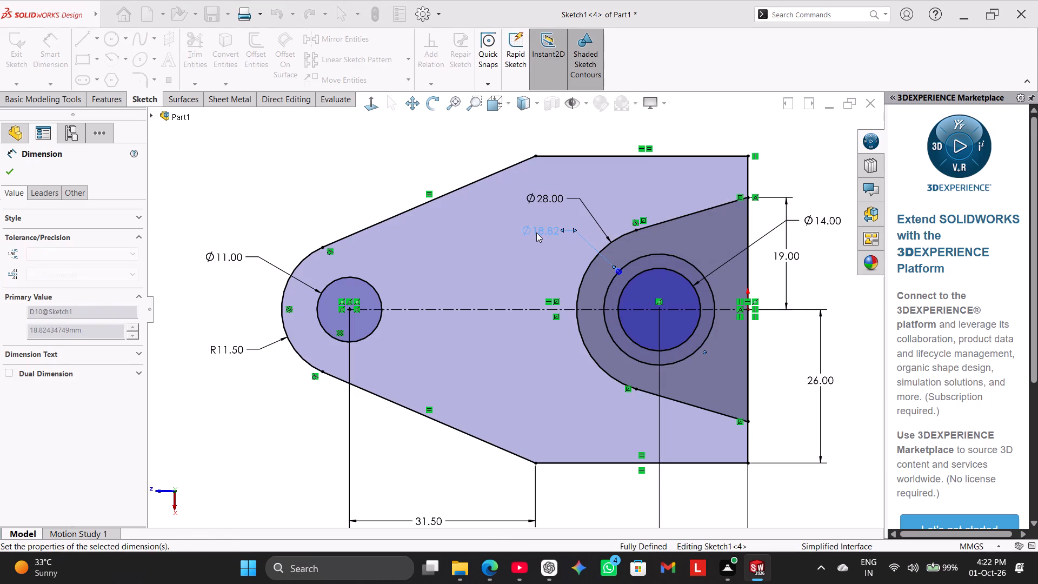
right_click(304, 175)
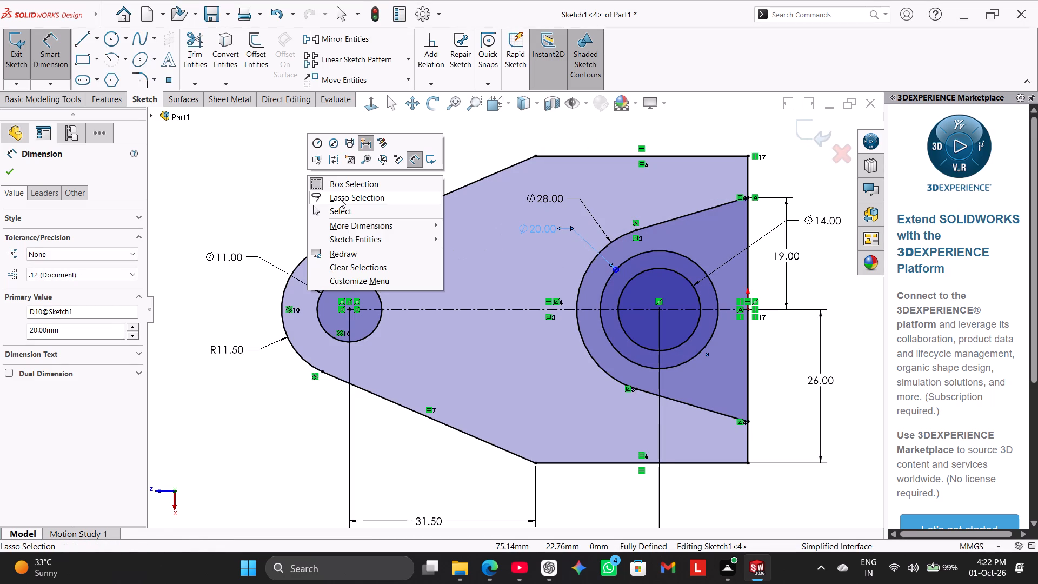
left_click(345, 209)
left_click(123, 101)
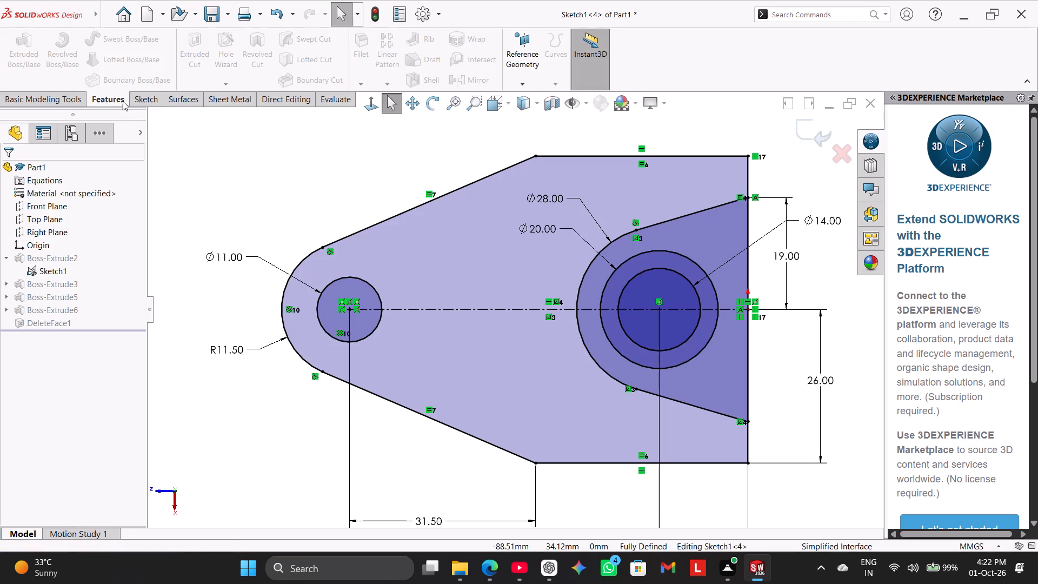
left_click(145, 100)
left_click(17, 49)
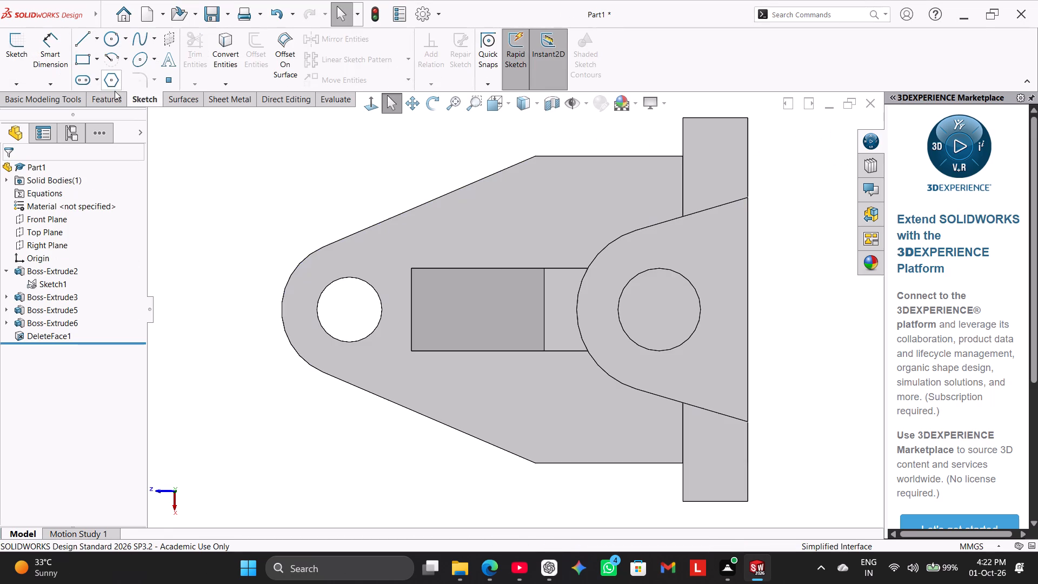
Cut-extrude the 20 mm circle's contour from the base sketch with a Blind depth of 15 mm into the plate and boss.
left_click(121, 97)
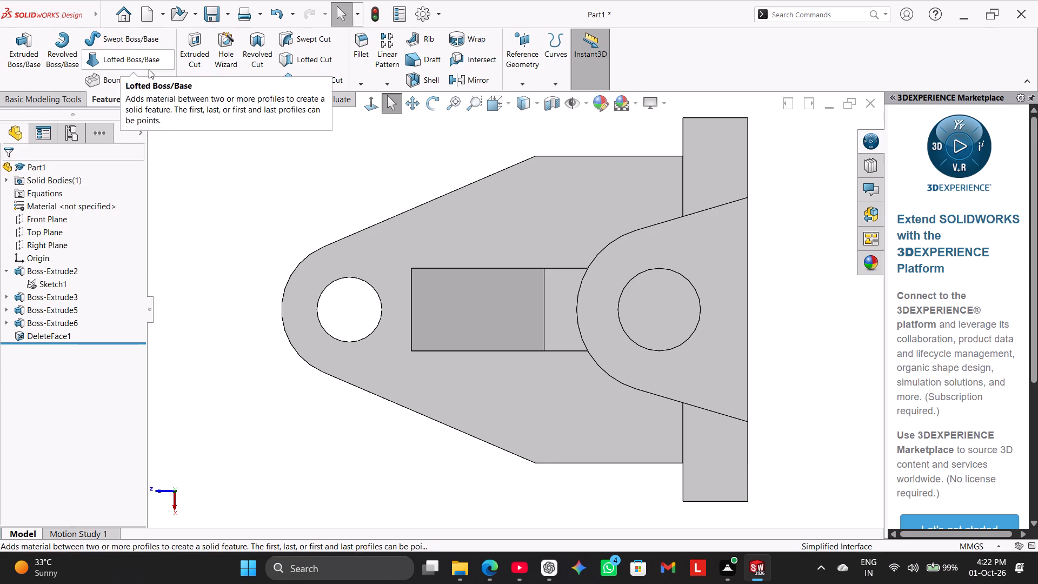
left_click(189, 58)
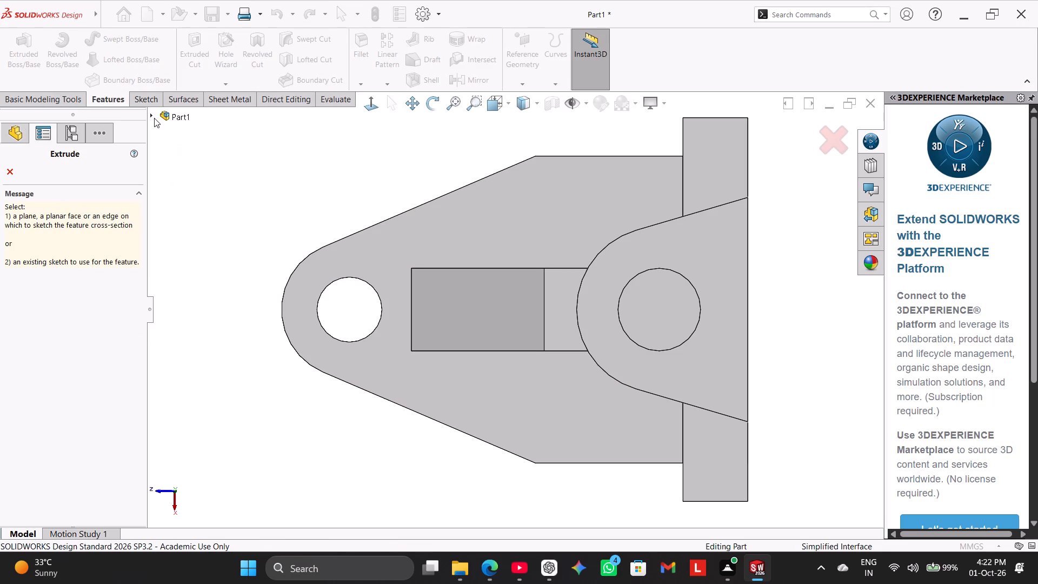
left_click(154, 117)
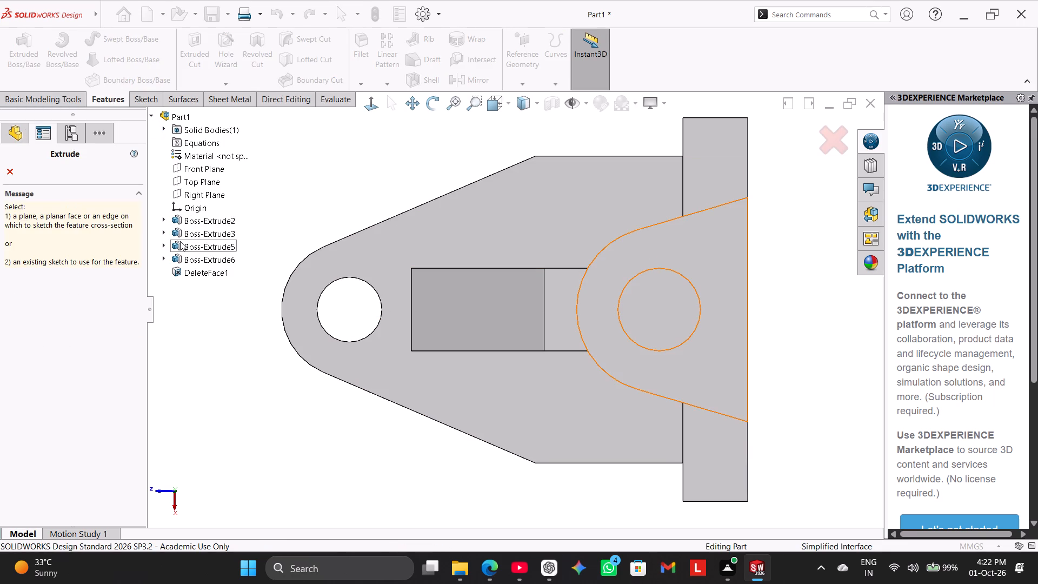
left_click(163, 247)
left_click(187, 255)
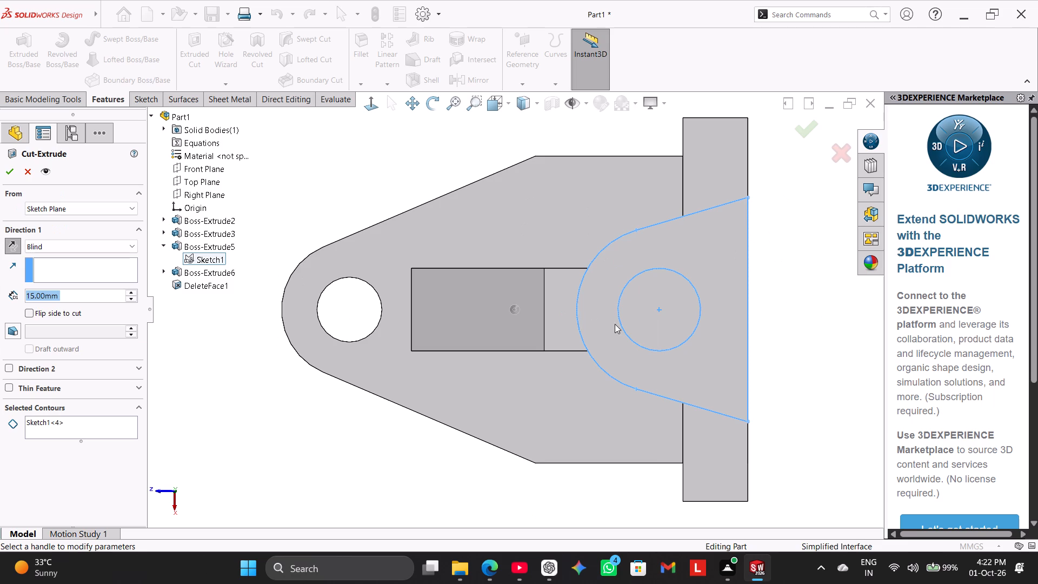
middle_click_drag(280, 376, 311, 309)
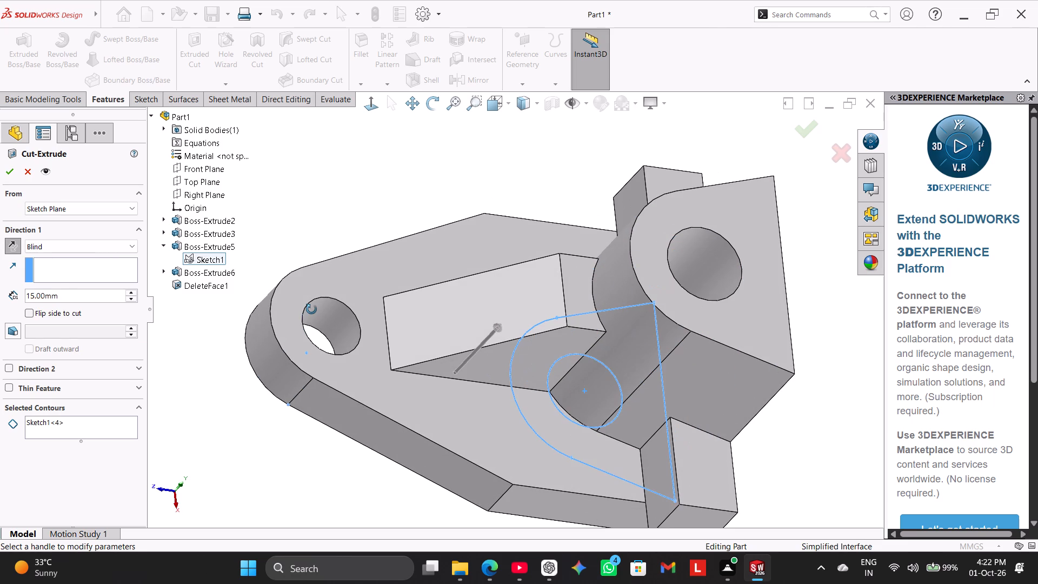
middle_click_drag(311, 309, 285, 344)
right_click(84, 416)
right_click(91, 423)
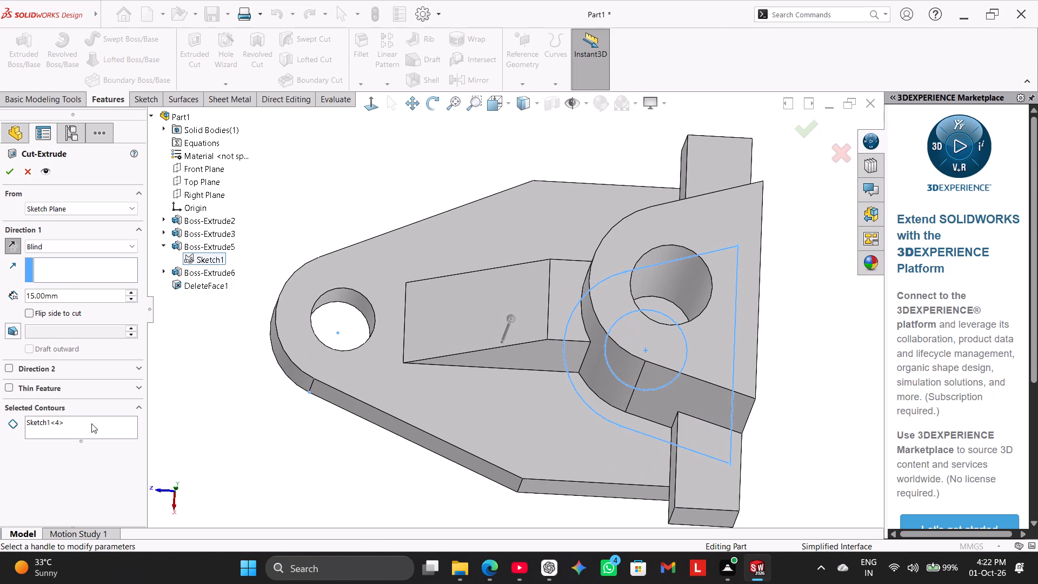
left_click(124, 435)
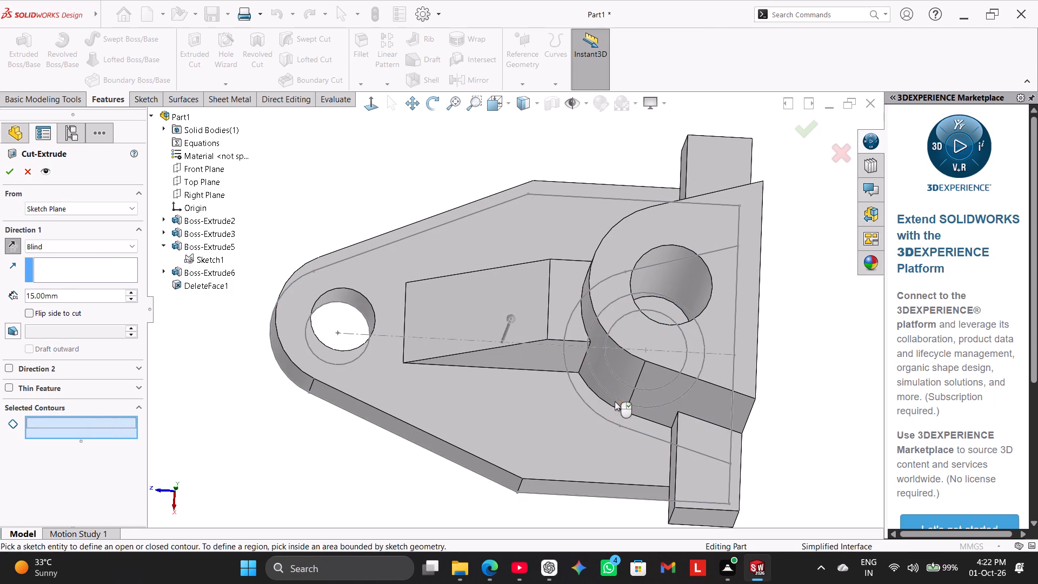
left_click(615, 397)
middle_click_drag(211, 423, 236, 389)
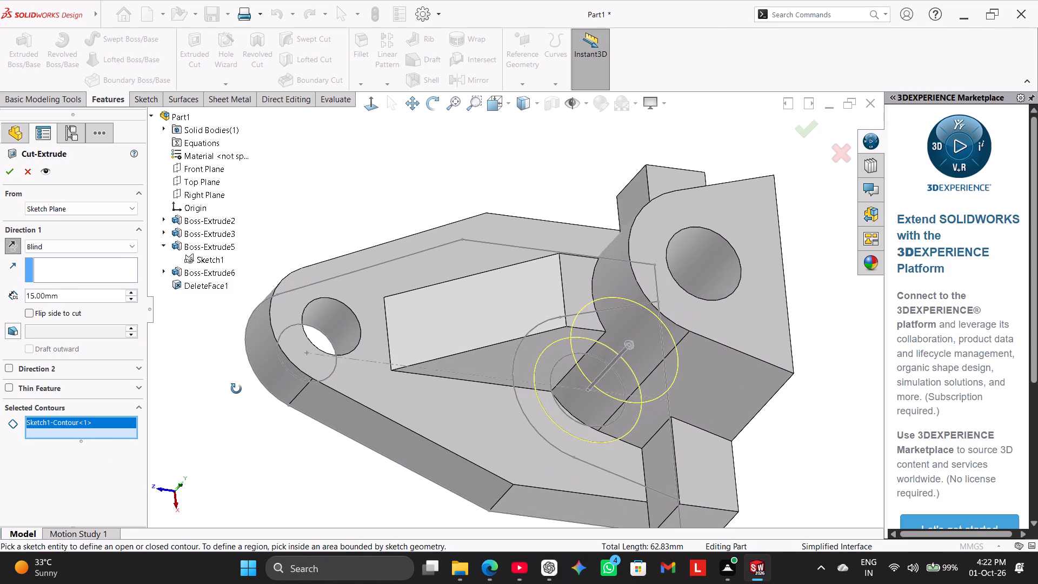
middle_click_drag(236, 389, 256, 313)
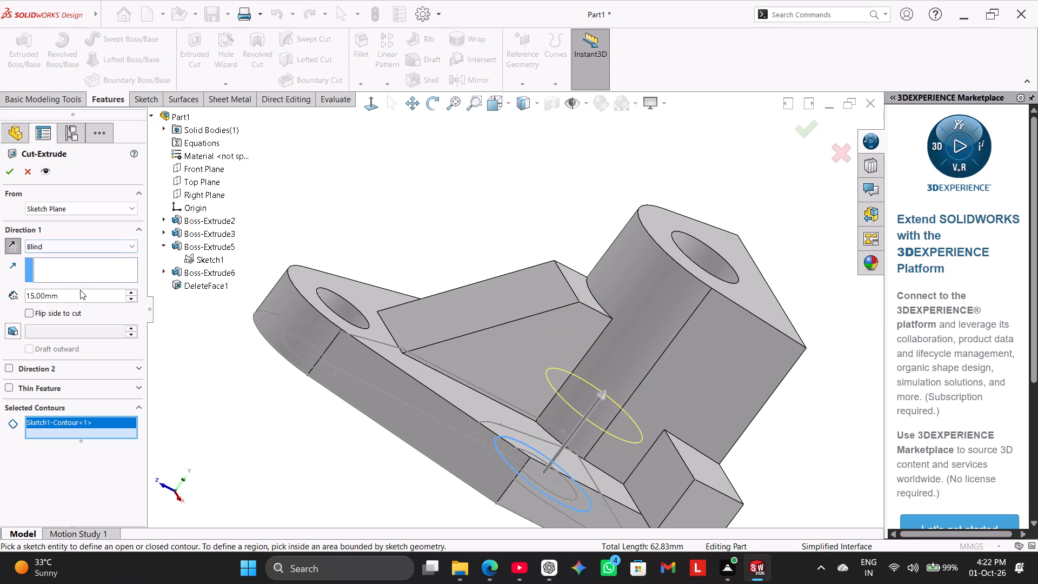
left_click(6, 174)
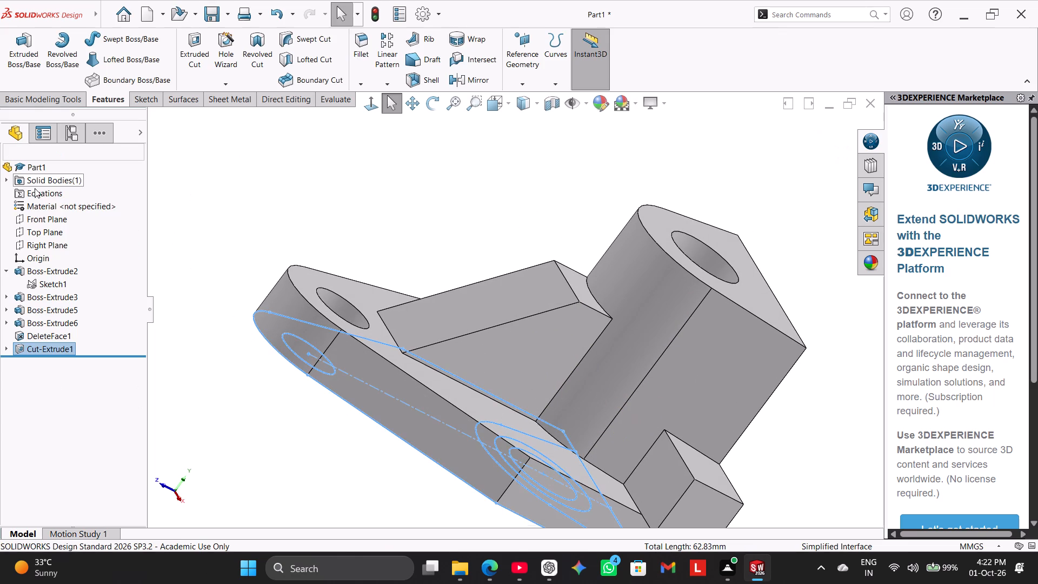
Examine the counterbored boss hole from the plate's underside and from above.
left_click(311, 205)
middle_click_drag(361, 195, 455, 121)
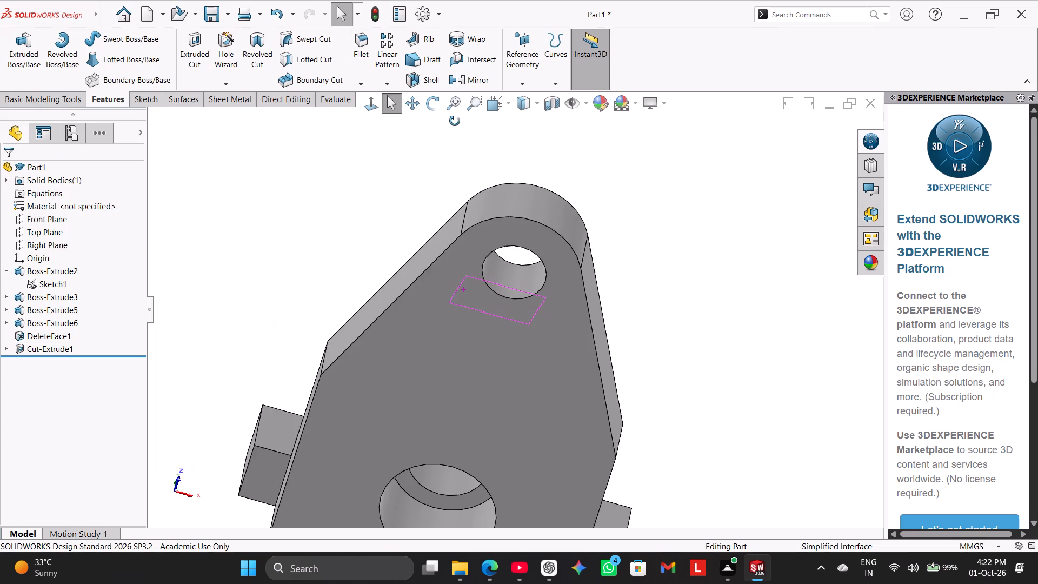
middle_click_drag(455, 121, 309, 361)
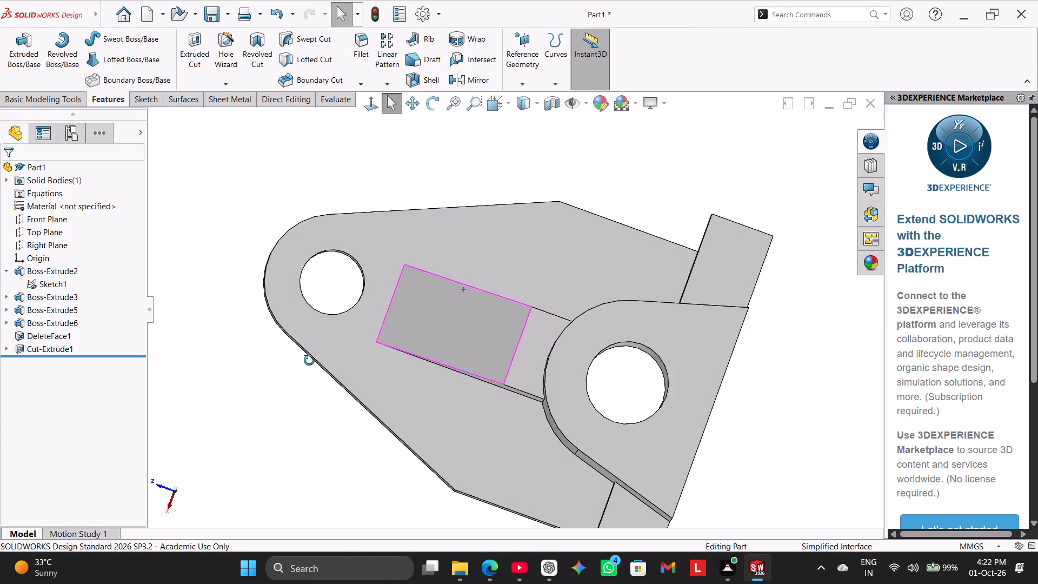
middle_click_drag(309, 361, 308, 324)
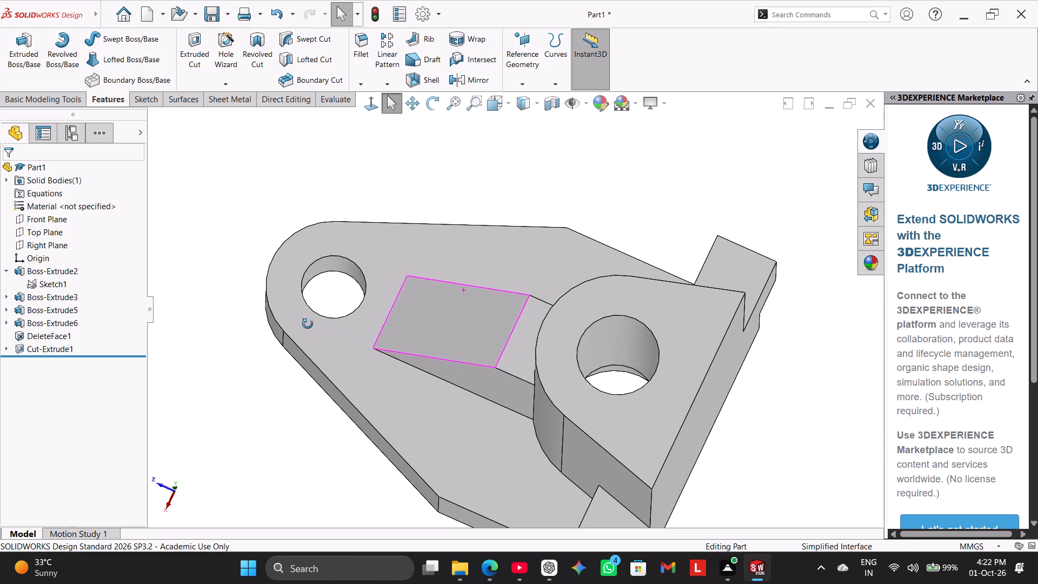
middle_click_drag(308, 324, 324, 318)
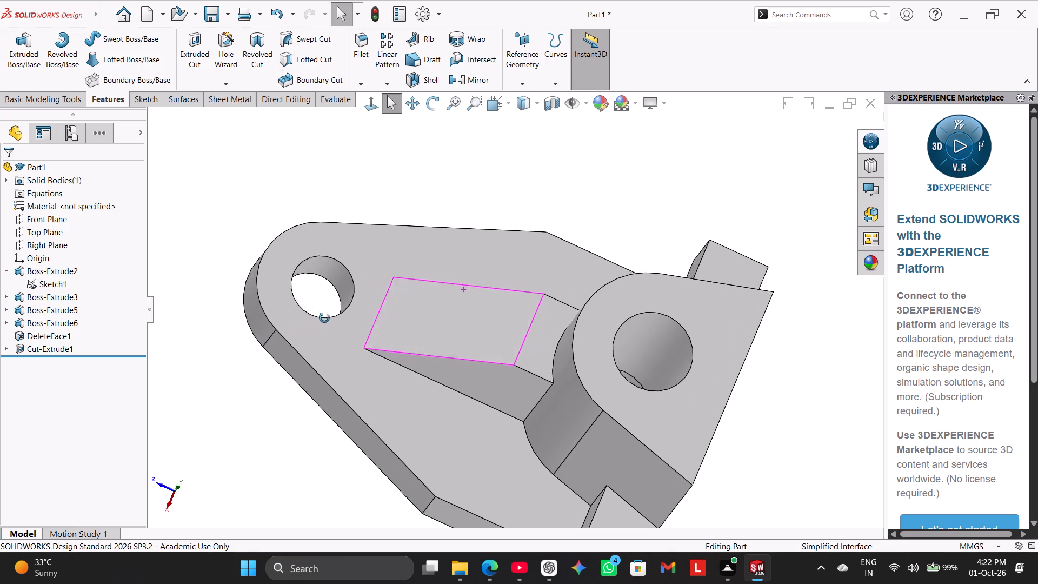
middle_click_drag(324, 318, 334, 311)
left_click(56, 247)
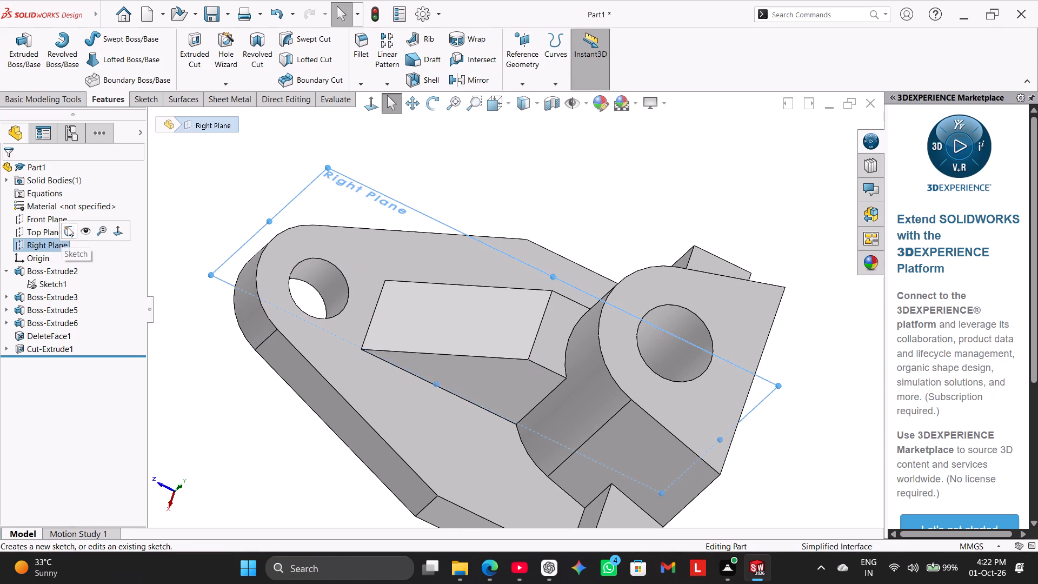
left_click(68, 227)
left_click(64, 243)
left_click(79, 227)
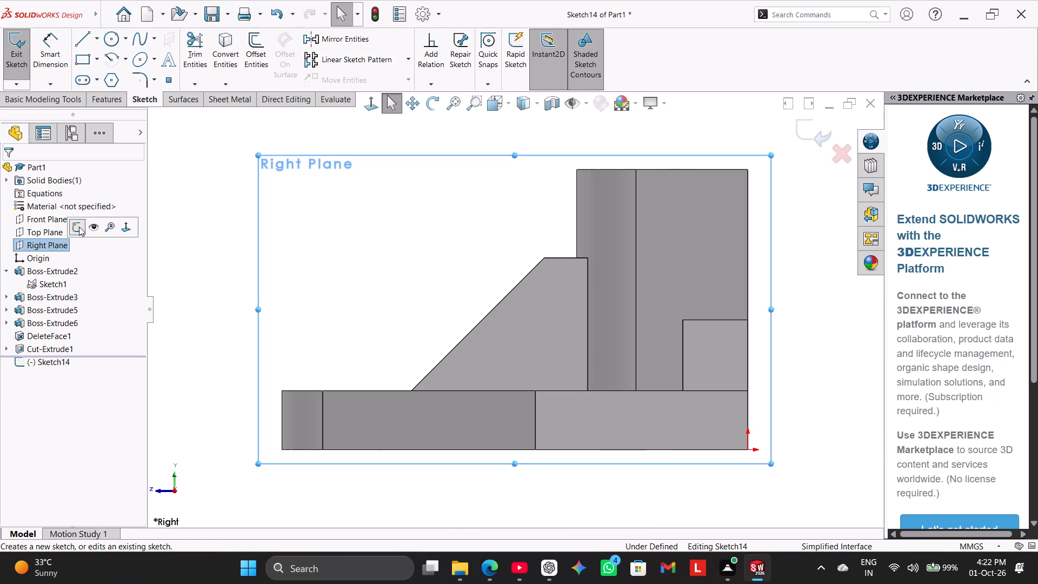
Start a sketch on the Front Plane.
left_click(59, 220)
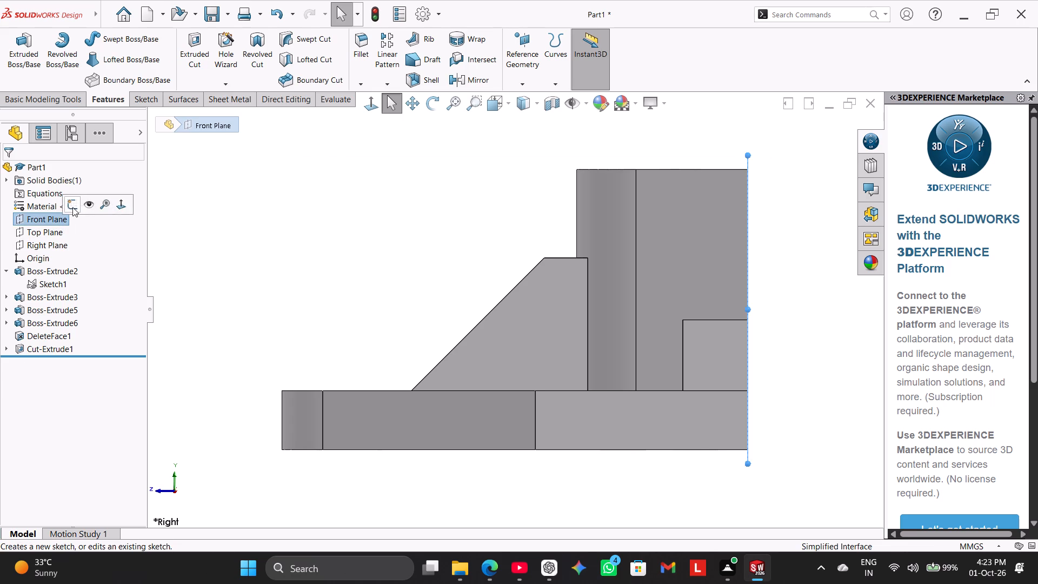
left_click(72, 207)
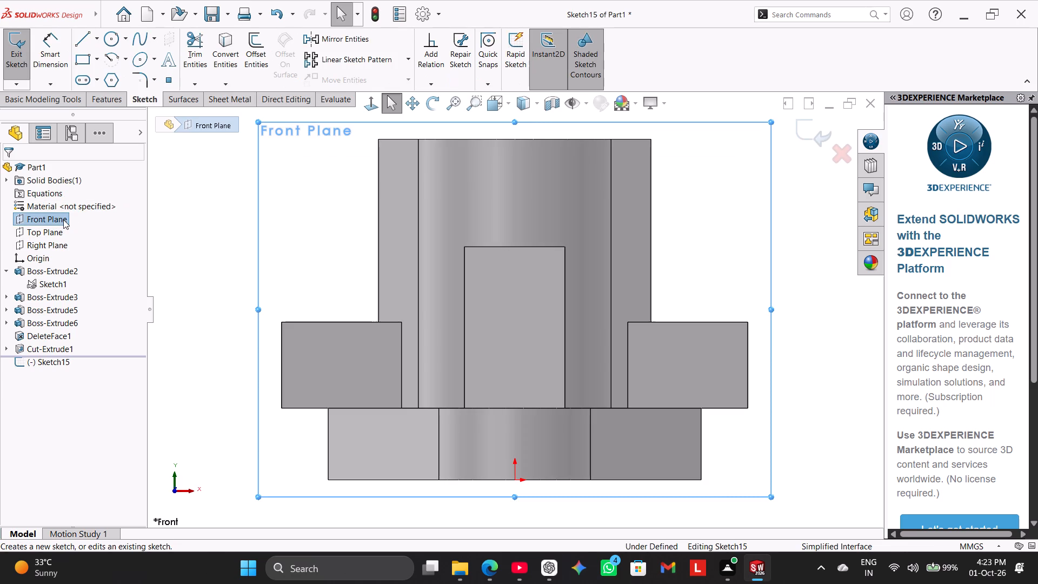
left_click(181, 214)
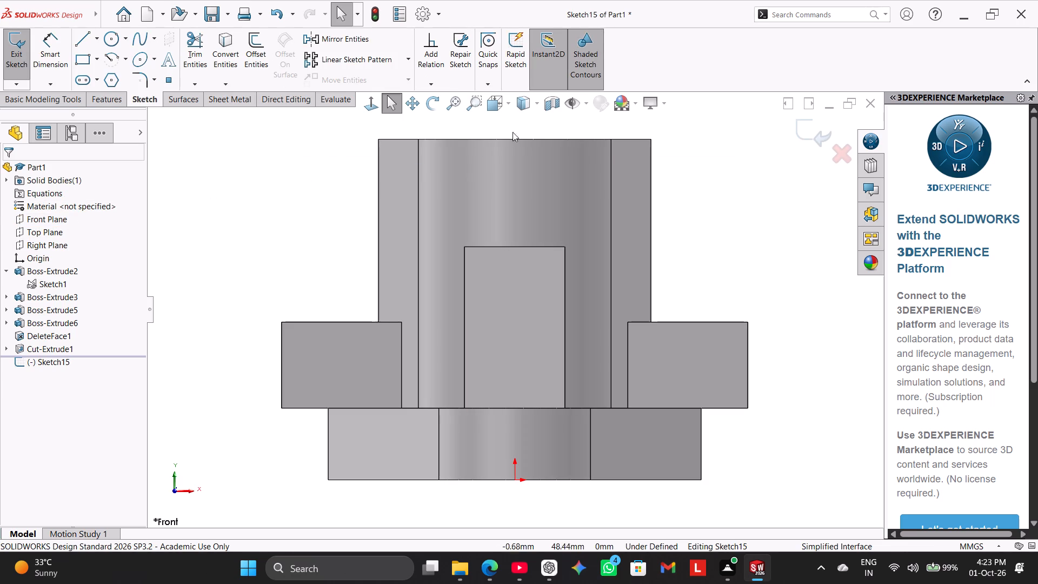
Inspect the boss bore and counterbore in a section view on the Front Plane, moving the cut through the boss to a 20 mm offset.
left_click(554, 107)
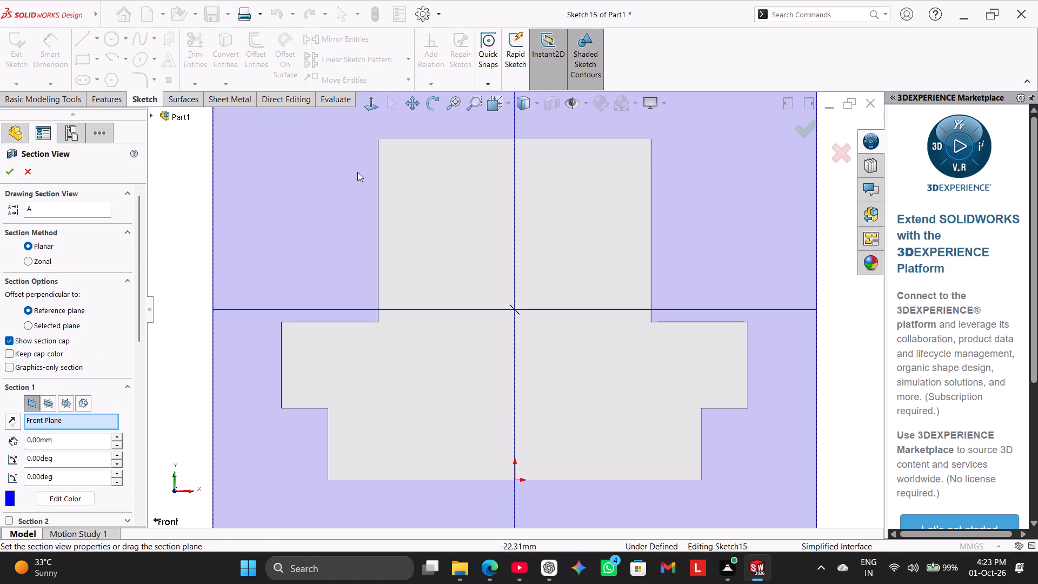
left_click(371, 108)
left_click(371, 108)
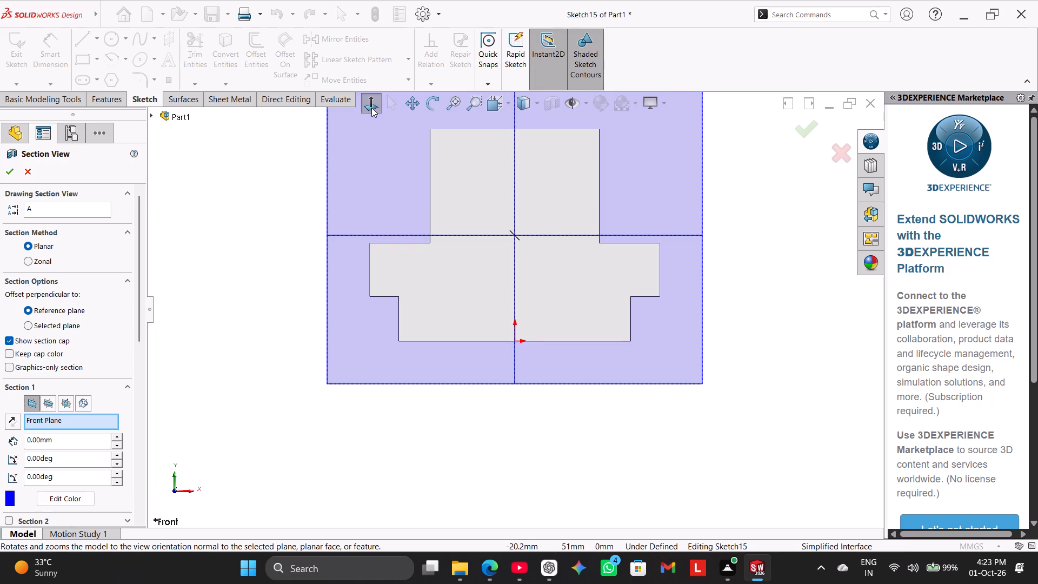
scroll(288, 258, "up", 2)
middle_click_drag(303, 267, 298, 334)
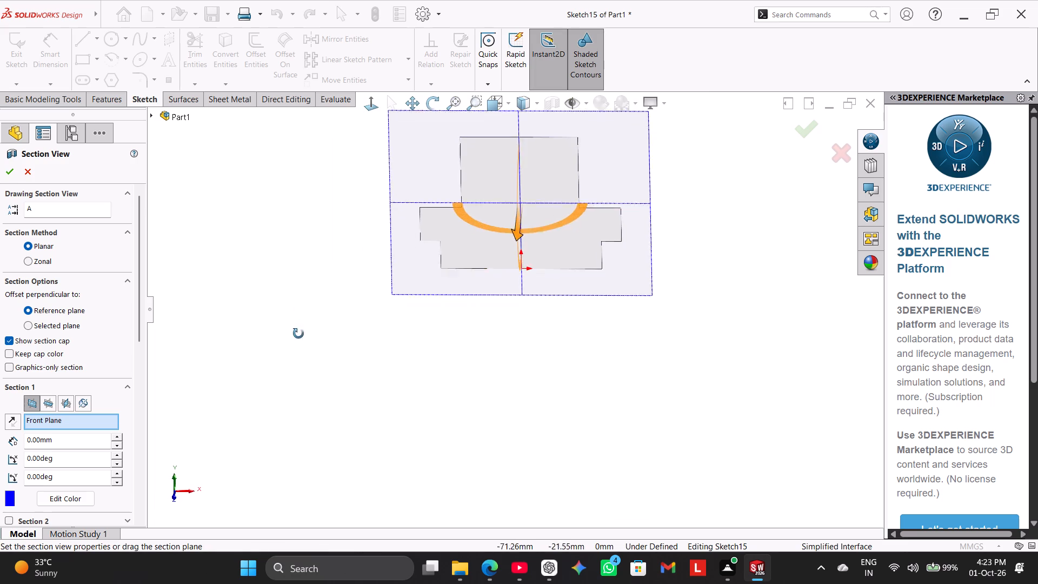
middle_click_drag(298, 334, 307, 318)
scroll(307, 318, "up", 1)
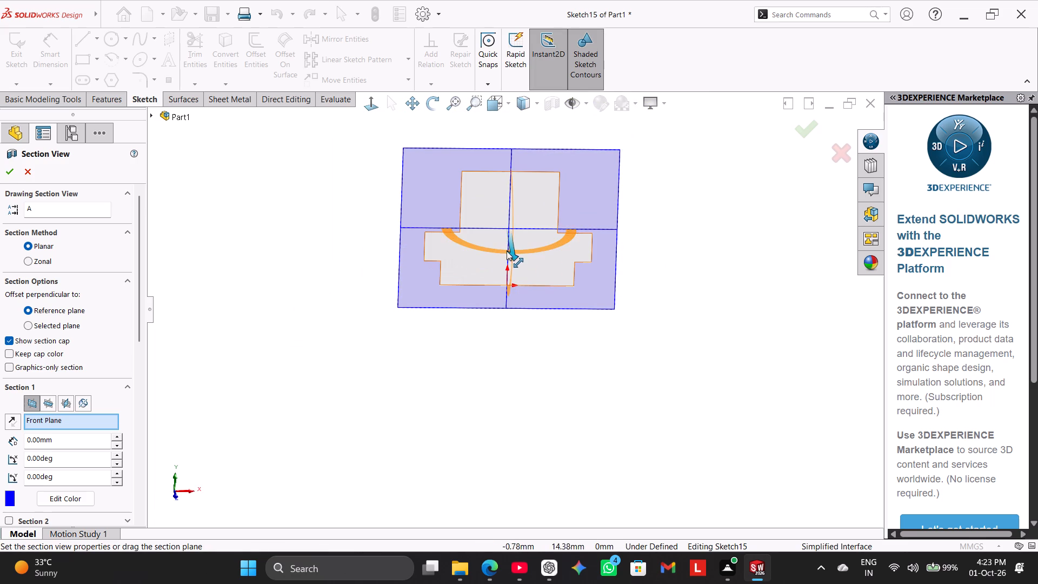
left_click_drag(514, 254, 515, 275)
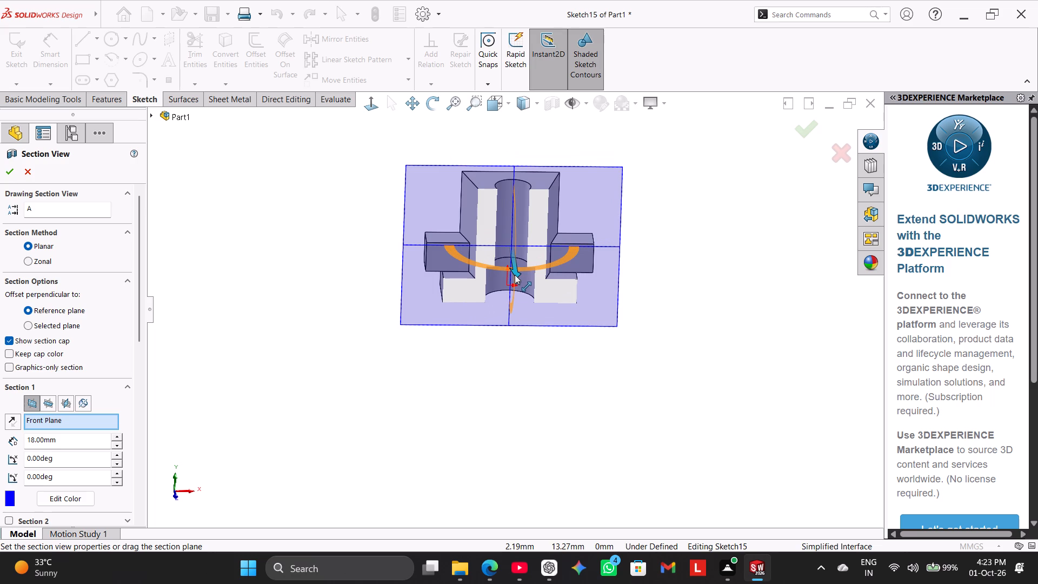
left_click_drag(515, 275, 517, 251)
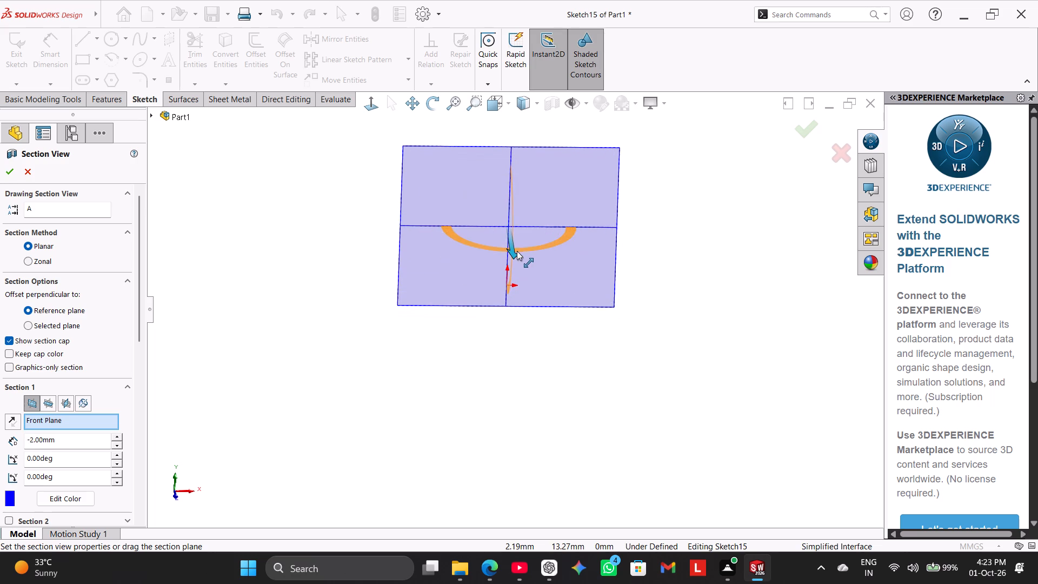
left_click_drag(517, 251, 505, 287)
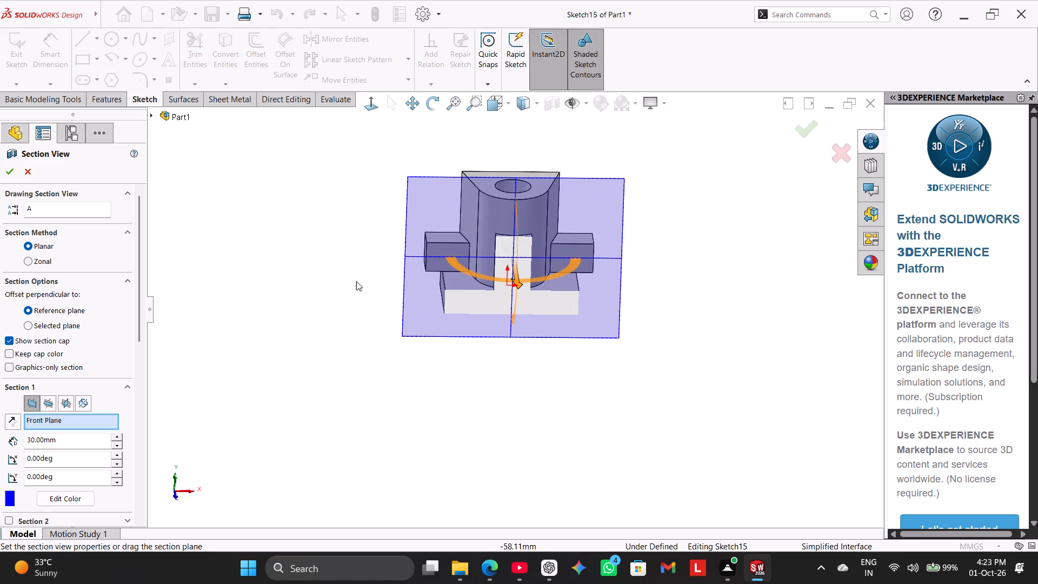
left_click(341, 257)
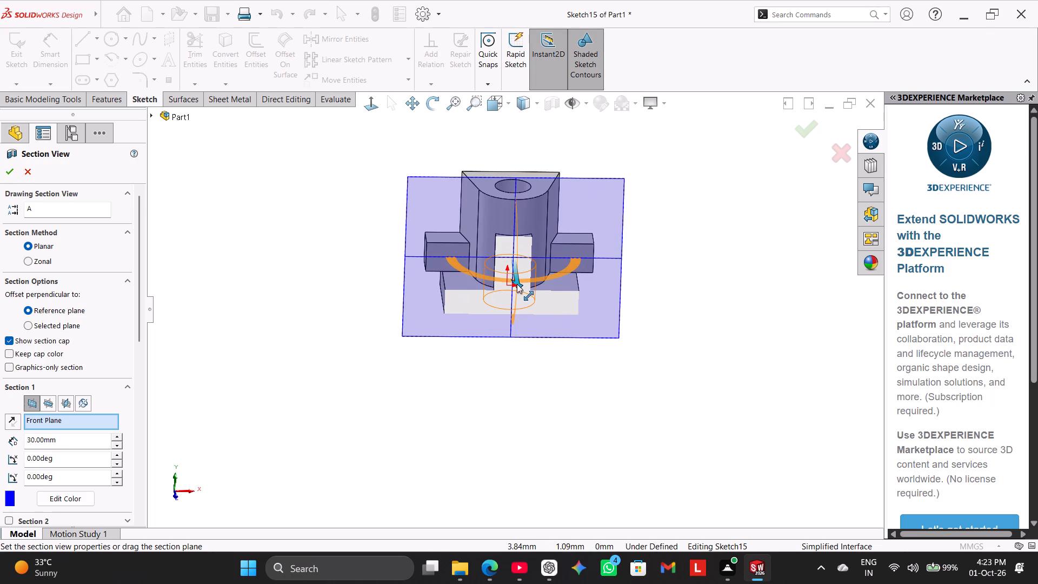
left_click_drag(517, 284, 520, 274)
left_click(377, 110)
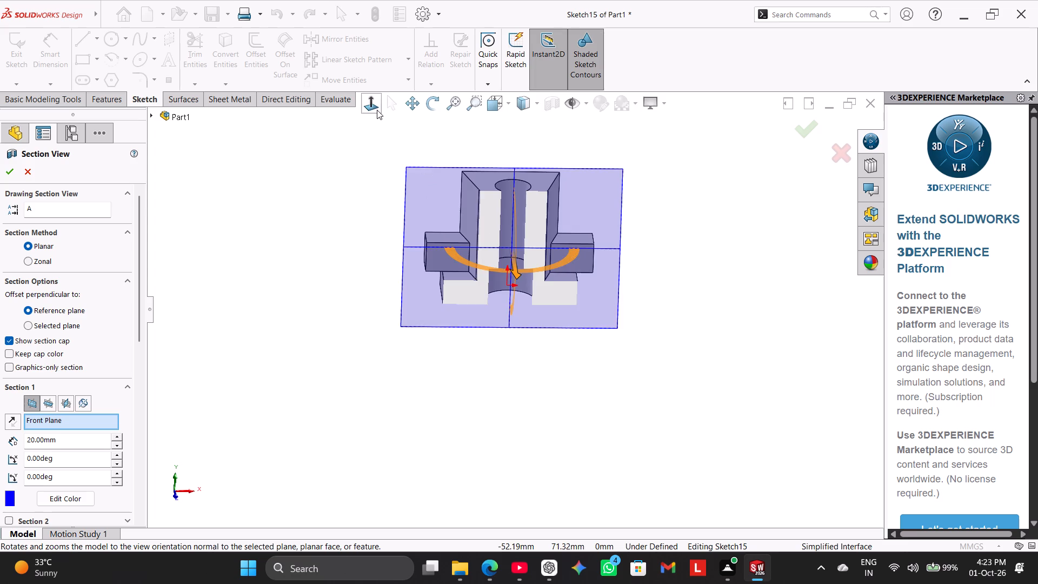
left_click(287, 297)
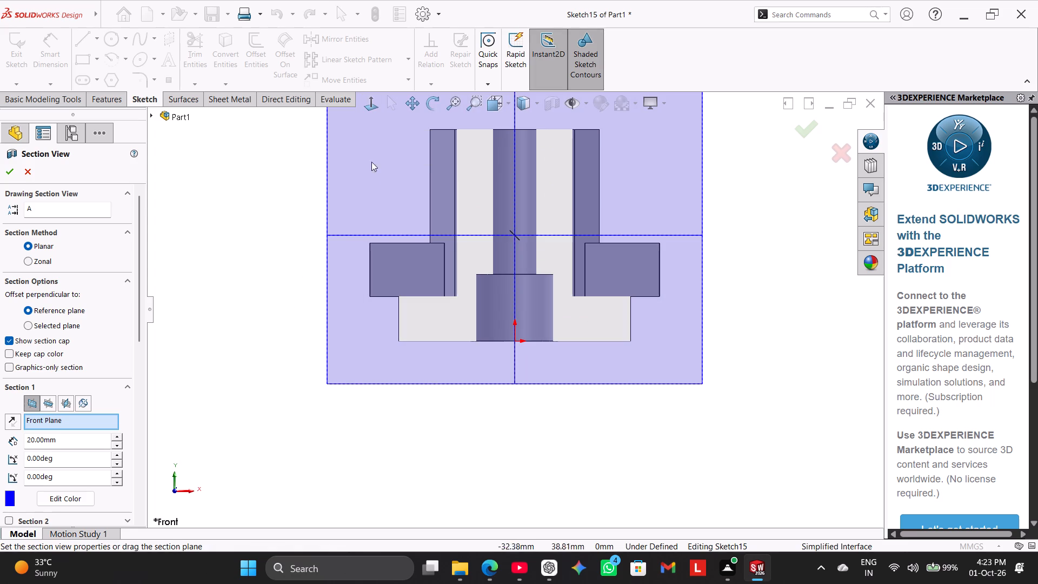
left_click(375, 102)
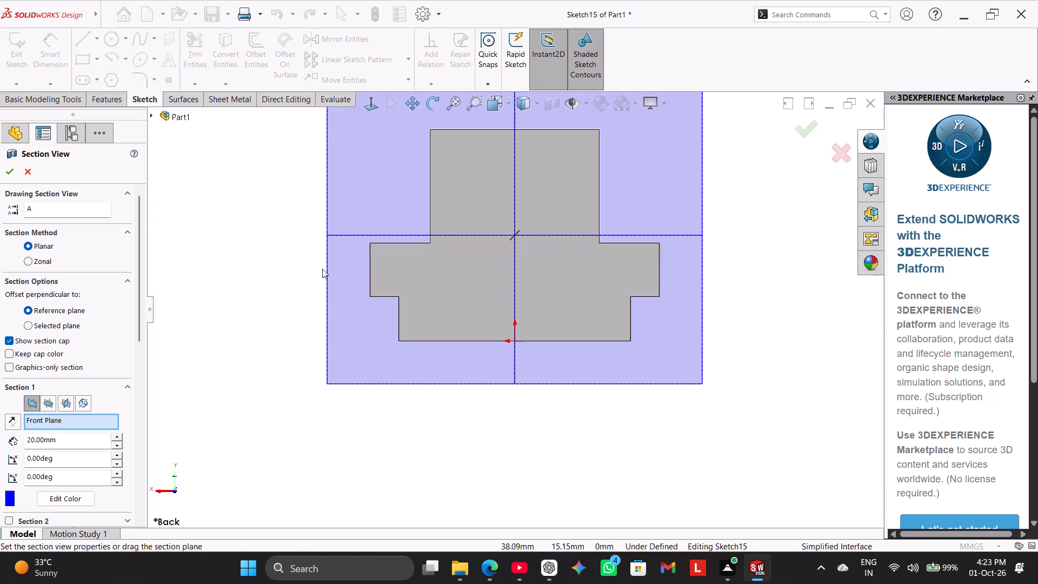
left_click(34, 168)
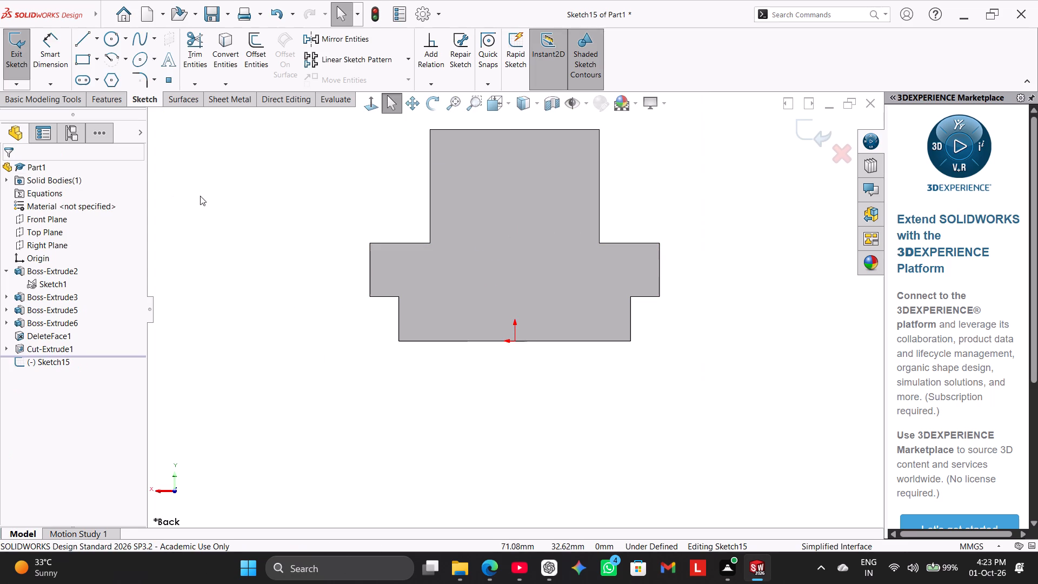
Exit the empty Front Plane sketch and return to an isometric view of the part.
left_click(223, 198)
right_click_drag(236, 317, 585, 172)
left_click(8, 63)
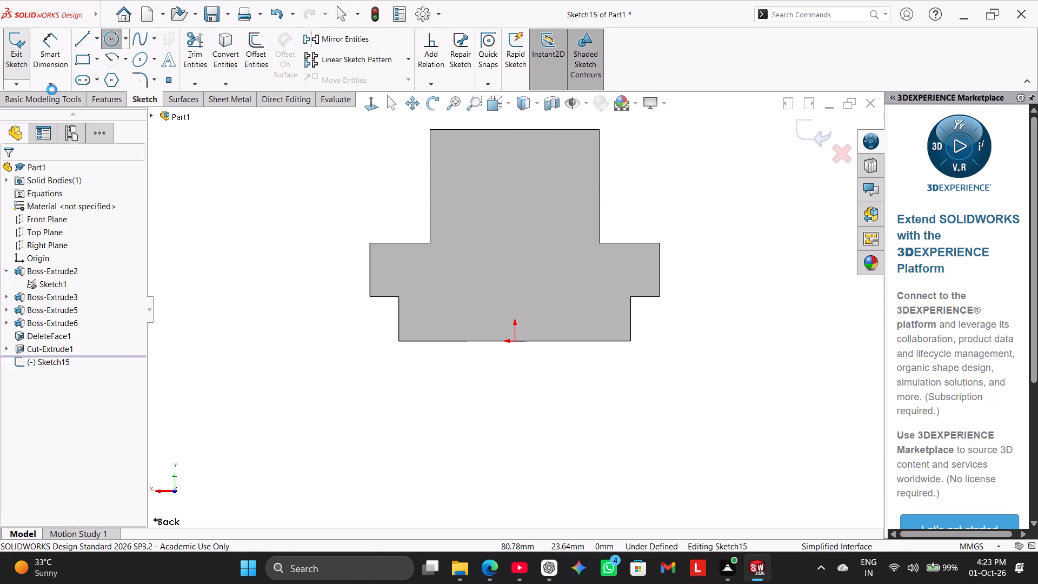
right_click_drag(280, 361, 474, 237)
left_click(292, 307)
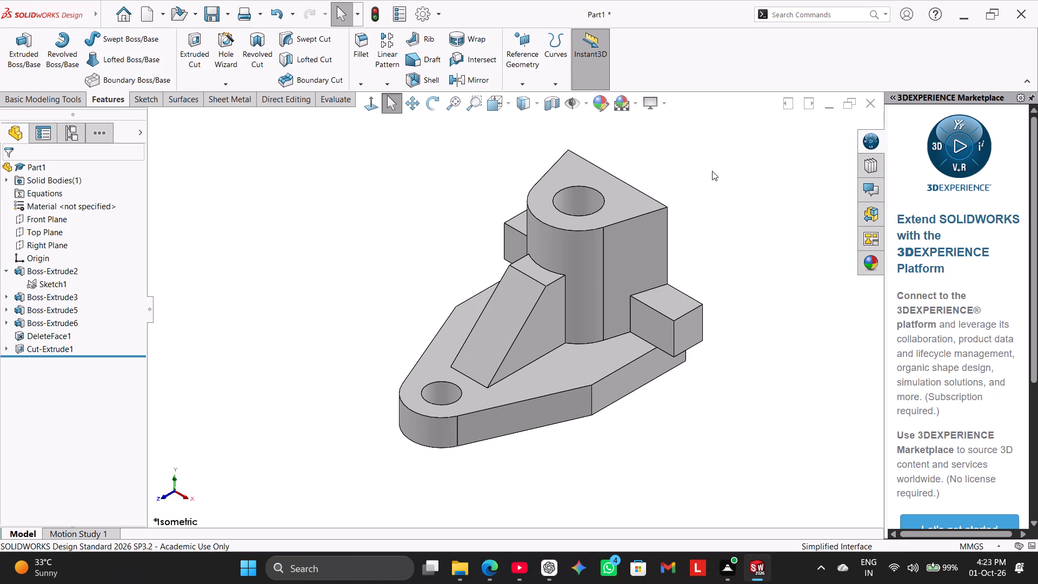
Start a sketch on the Right Plane and face it with the boss's flat back on the left.
left_click(39, 247)
left_click(55, 234)
left_click(370, 109)
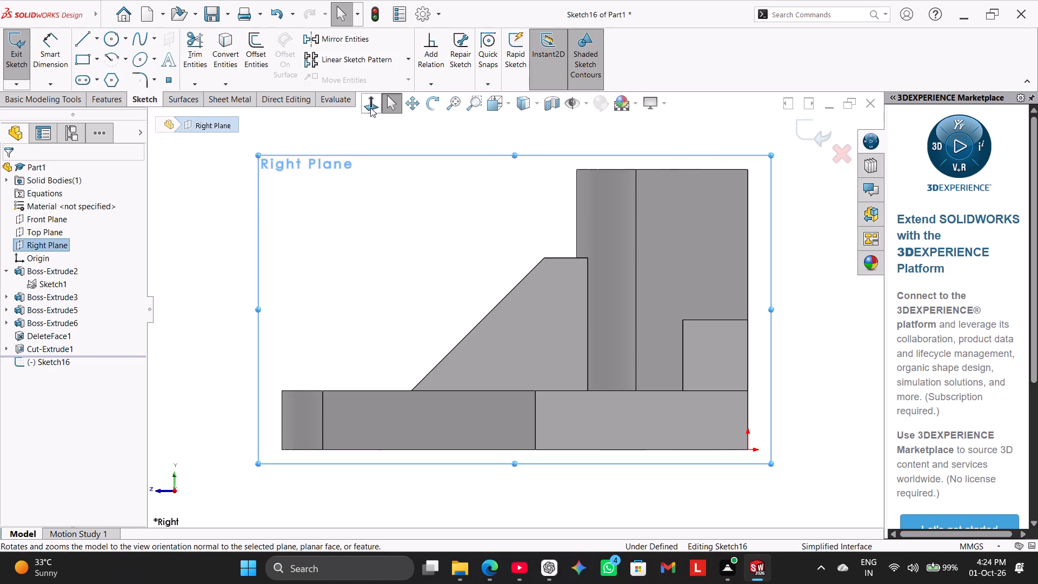
left_click(202, 237)
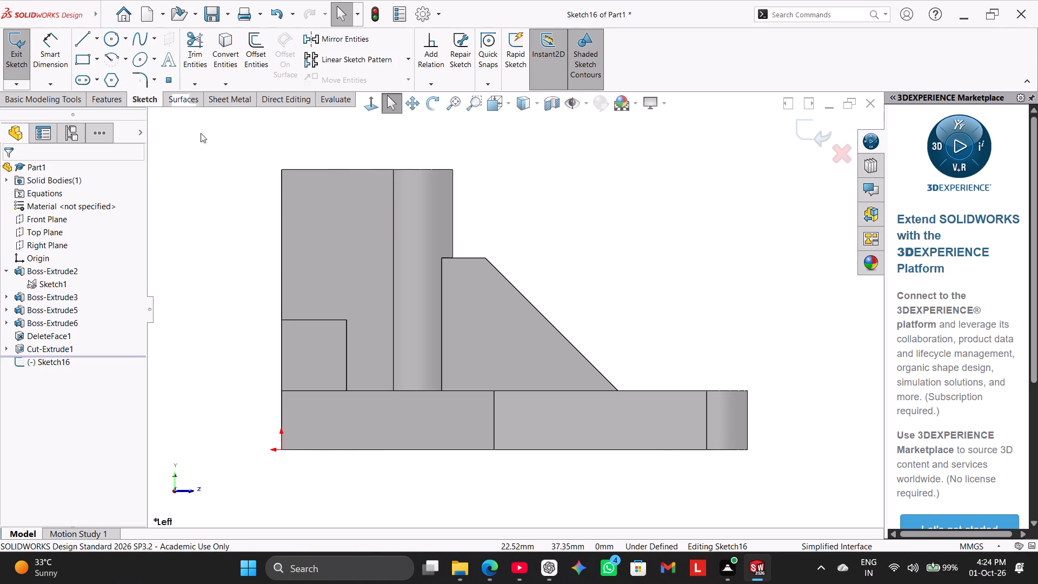
left_click(213, 169)
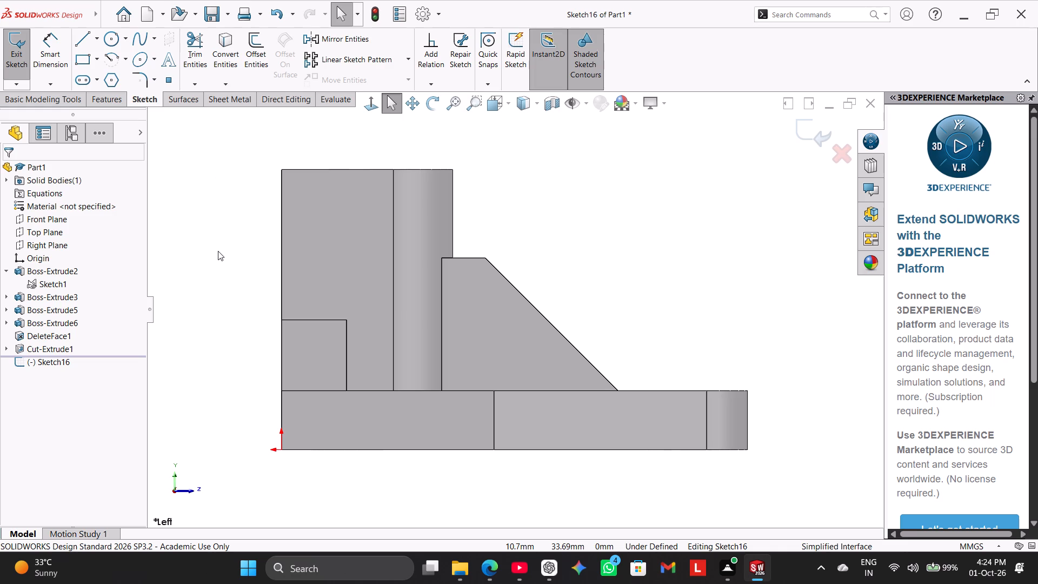
Sketch a centerline about 47.5 mm long through the boss, from its top edge down to the base plate's bottom edge.
left_click(98, 38)
left_click(103, 66)
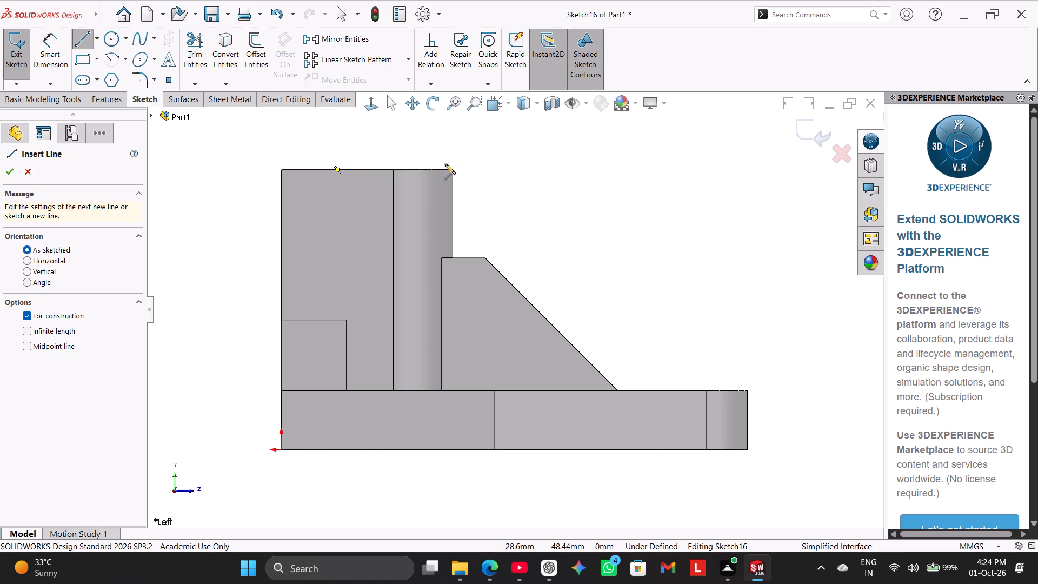
middle_click_drag(430, 127, 436, 142)
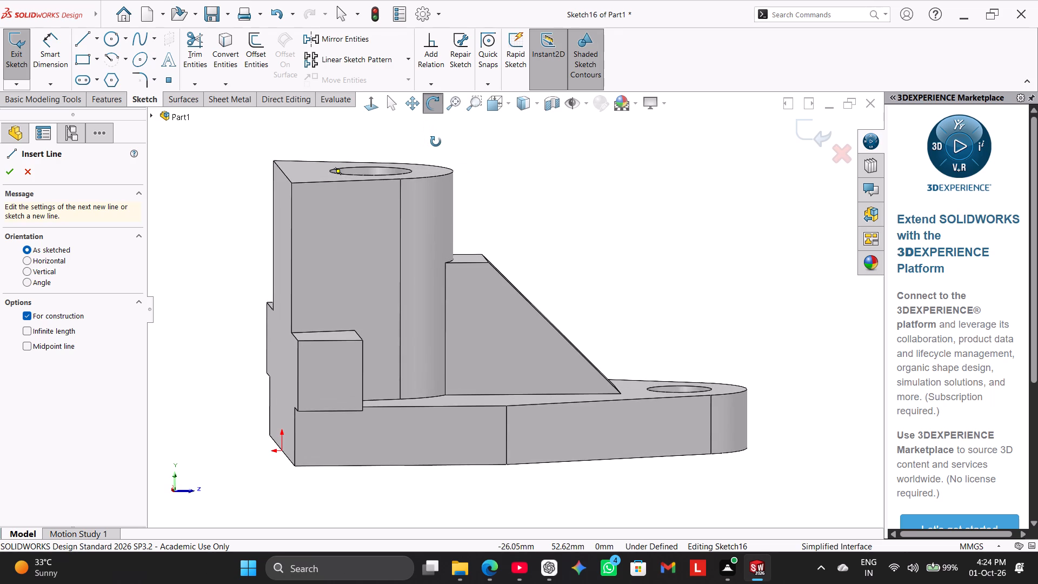
middle_click_drag(436, 142, 424, 161)
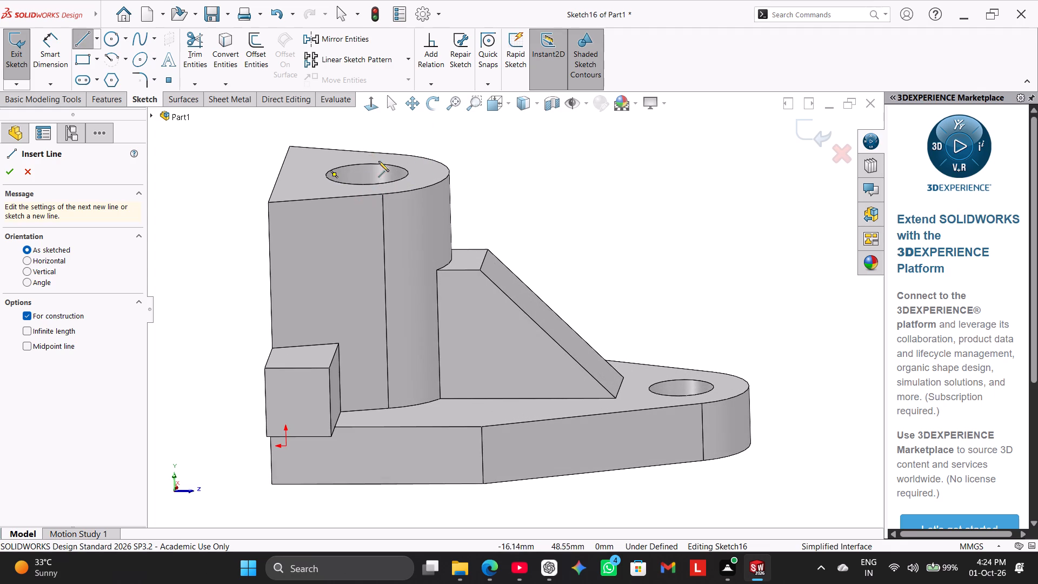
middle_click_drag(396, 132, 401, 137)
scroll(400, 132, "down", 1)
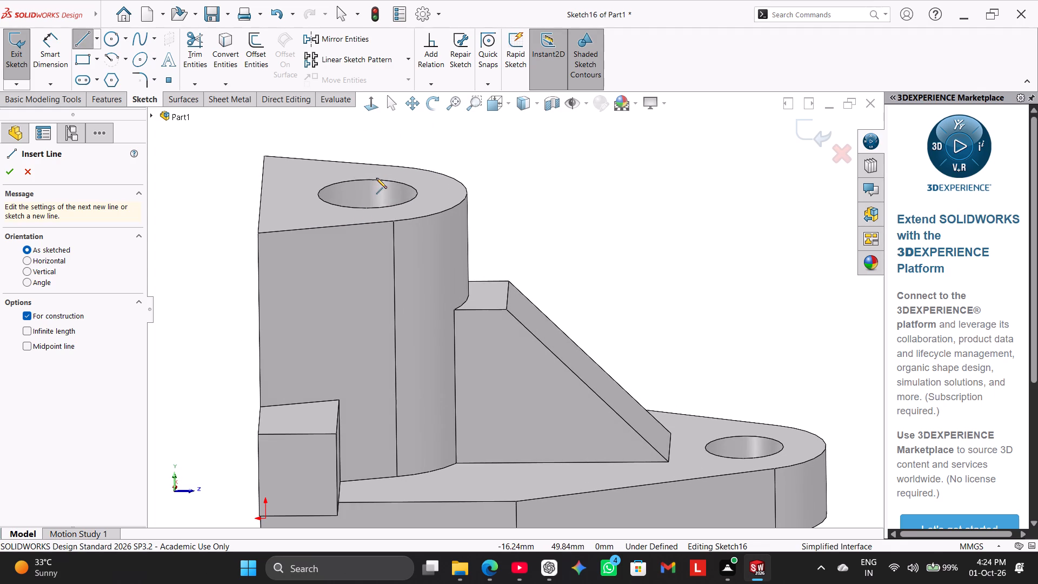
middle_click_drag(339, 258, 351, 200)
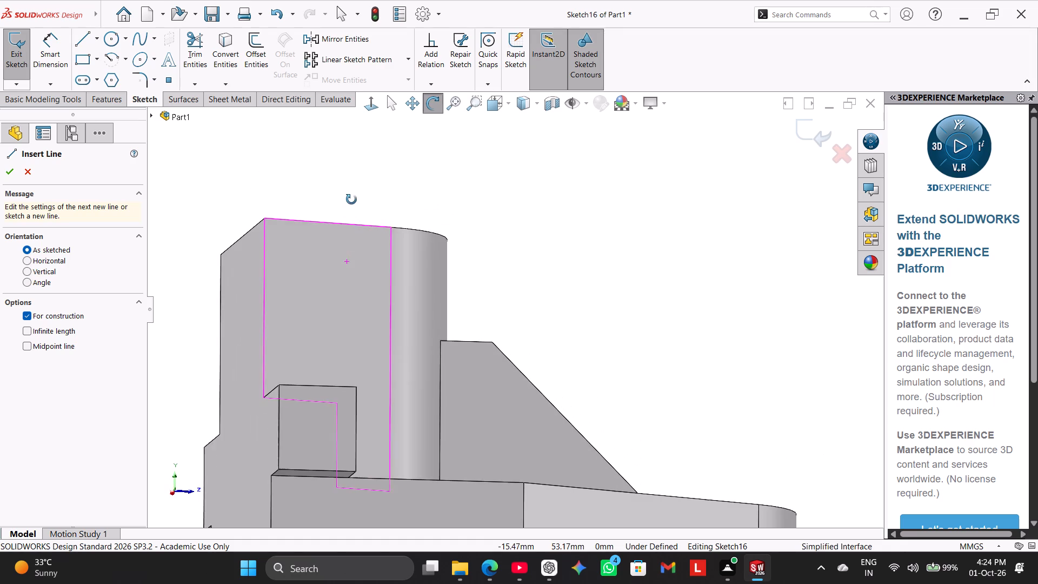
middle_click_drag(351, 200, 350, 200)
left_click(370, 112)
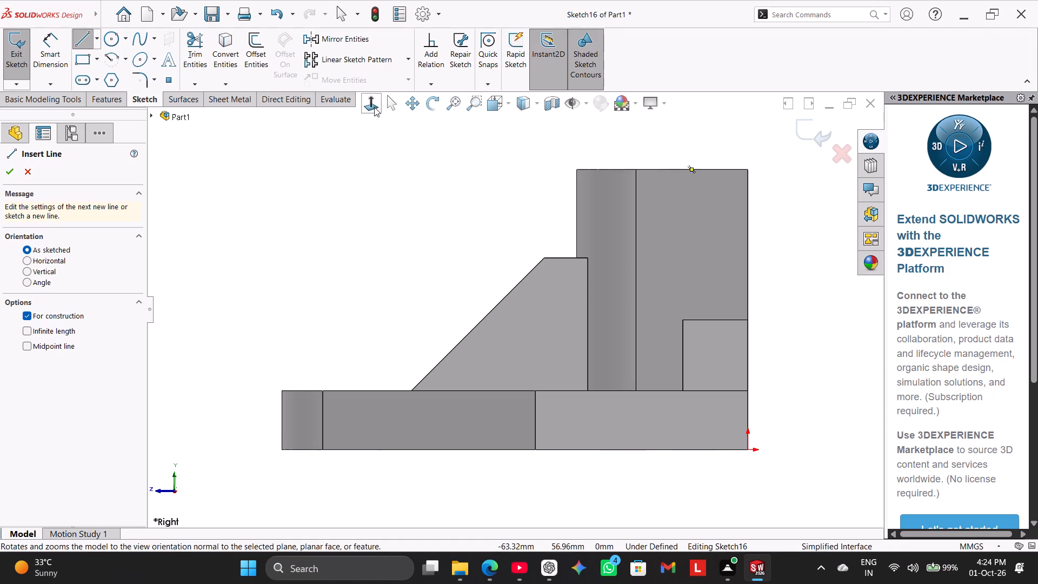
left_click(374, 106)
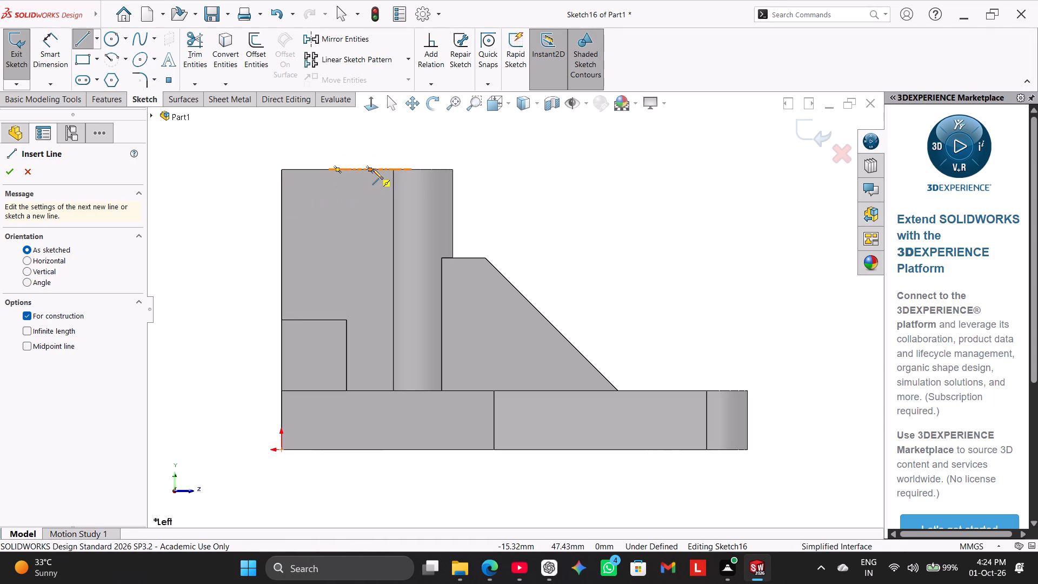
left_click_drag(368, 169, 368, 174)
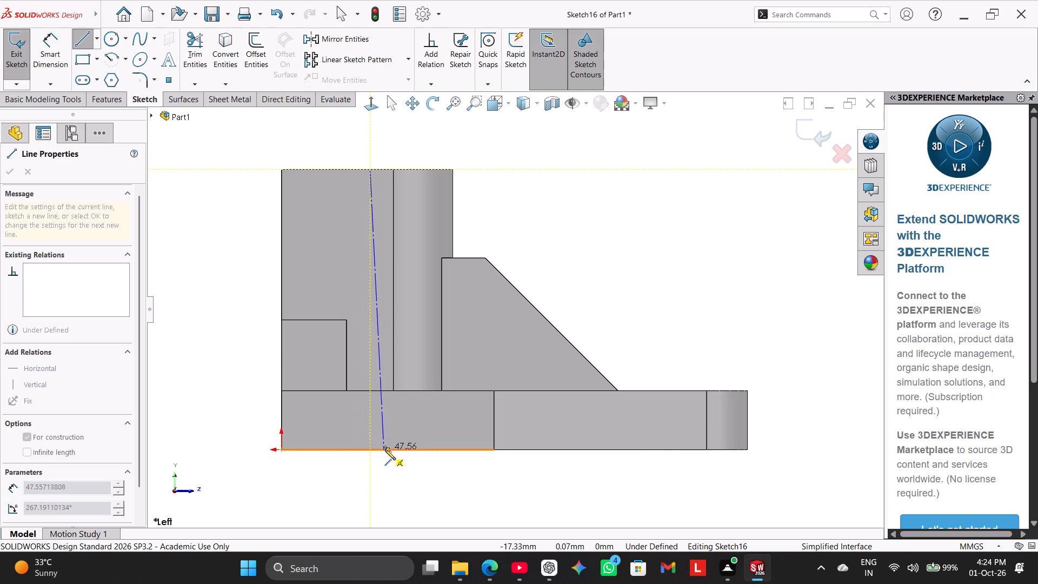
left_click(374, 452)
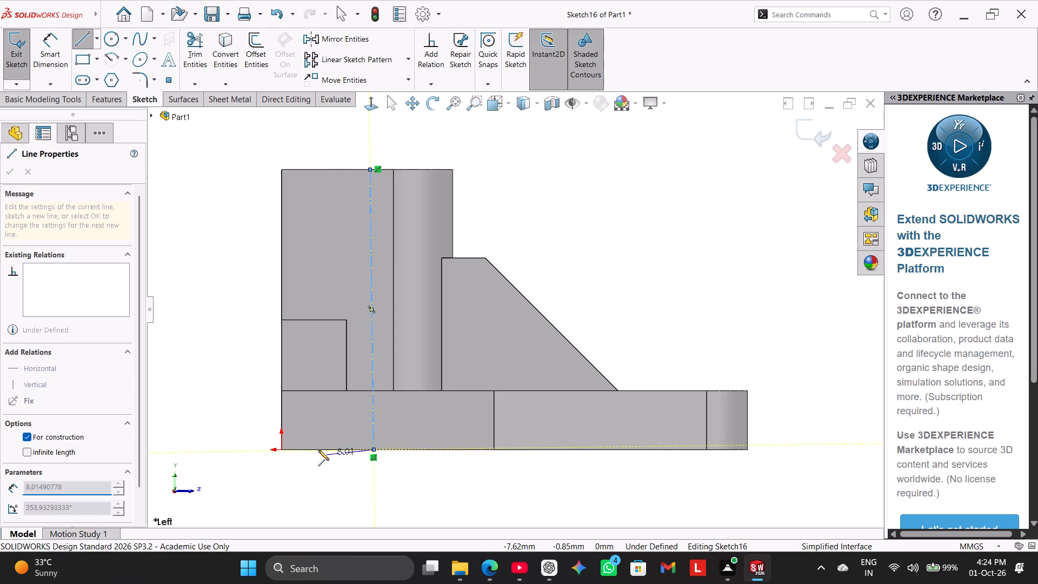
right_click(247, 388)
left_click(260, 390)
Add a Vertical relation to the centerline through the boss.
right_click(374, 354)
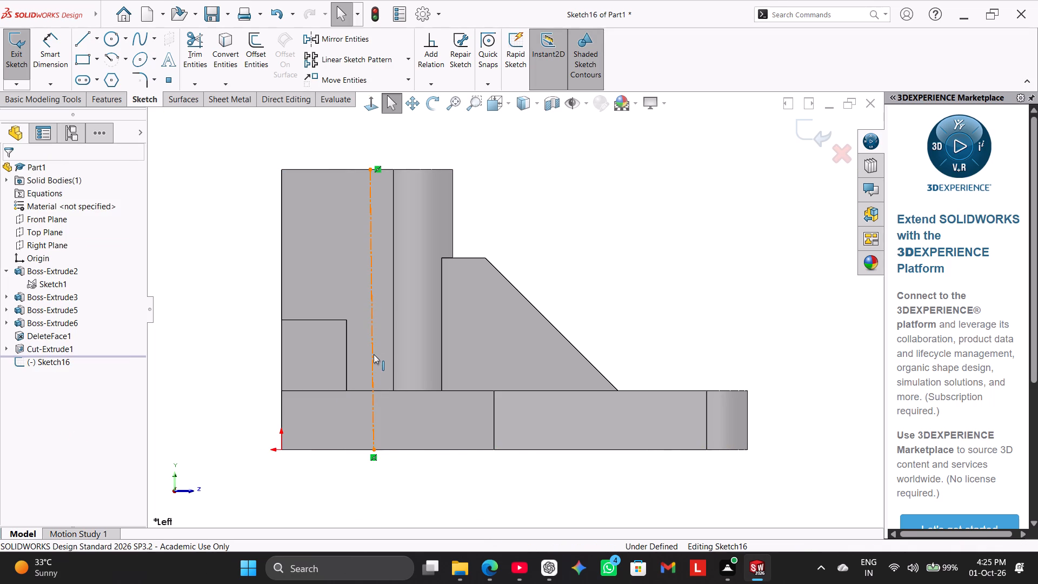
left_click(401, 323)
left_click(236, 347)
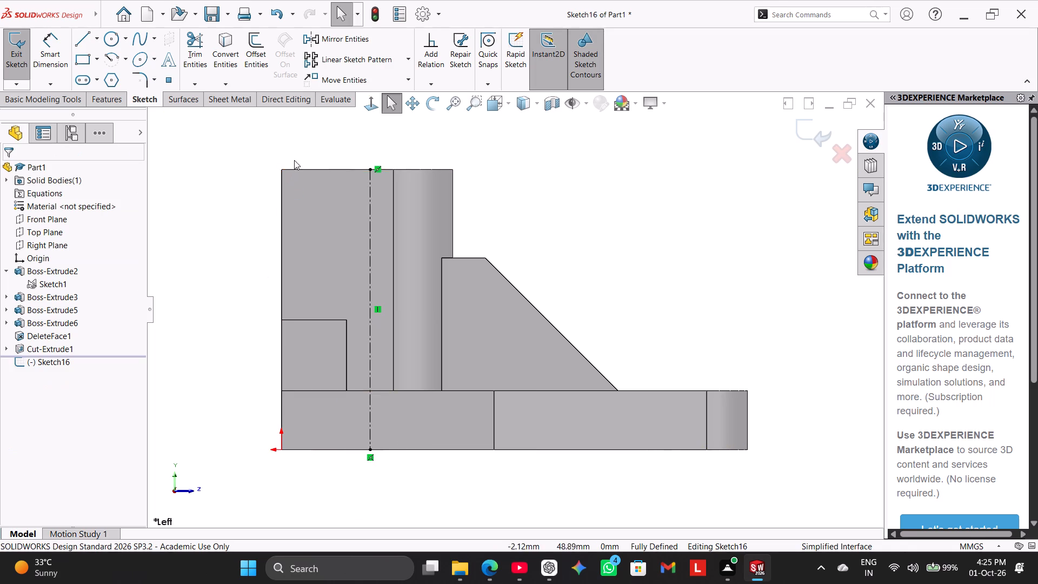
Sketch a sloping line from the centerline's top end down to the boss's back vertical edge.
middle_click_drag(296, 160, 291, 240)
left_click(375, 104)
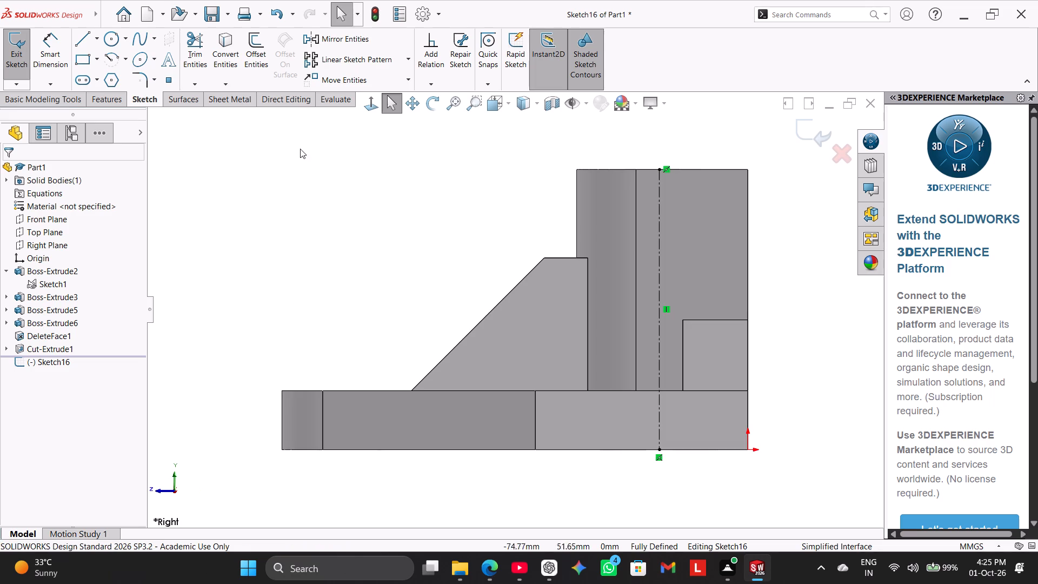
left_click(364, 104)
left_click(225, 201)
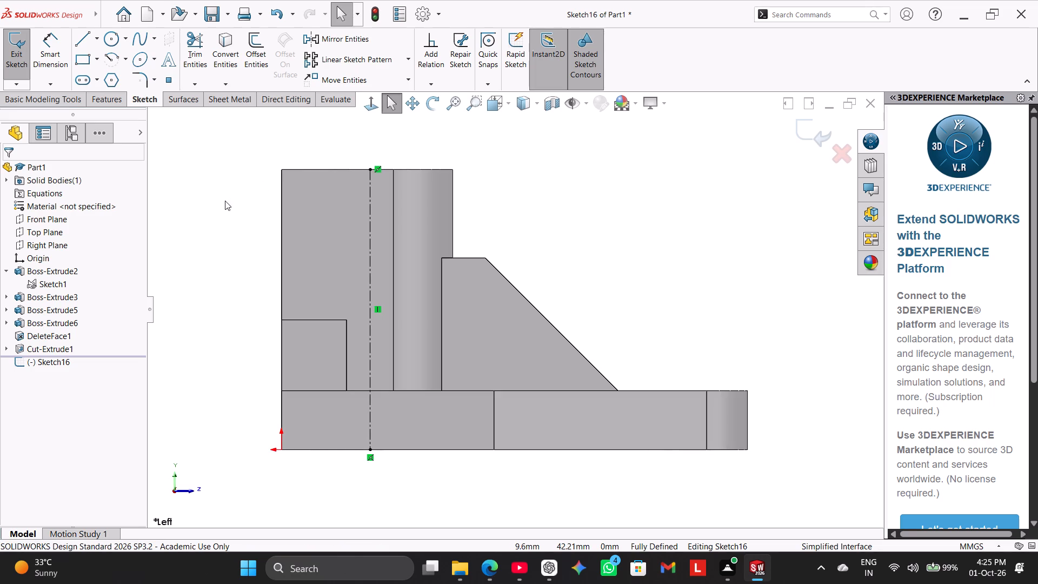
left_click(95, 40)
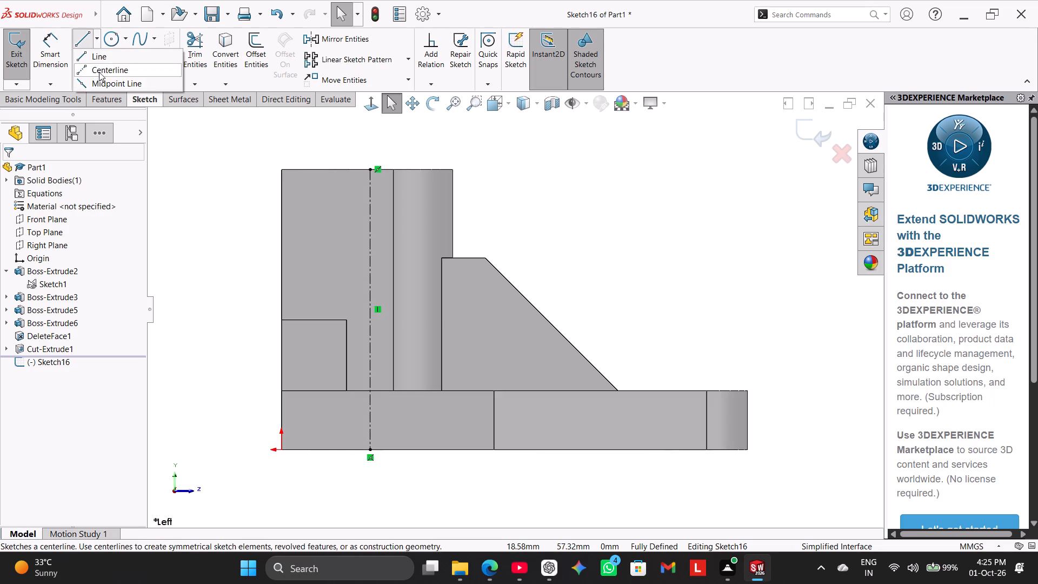
left_click(105, 57)
left_click(370, 167)
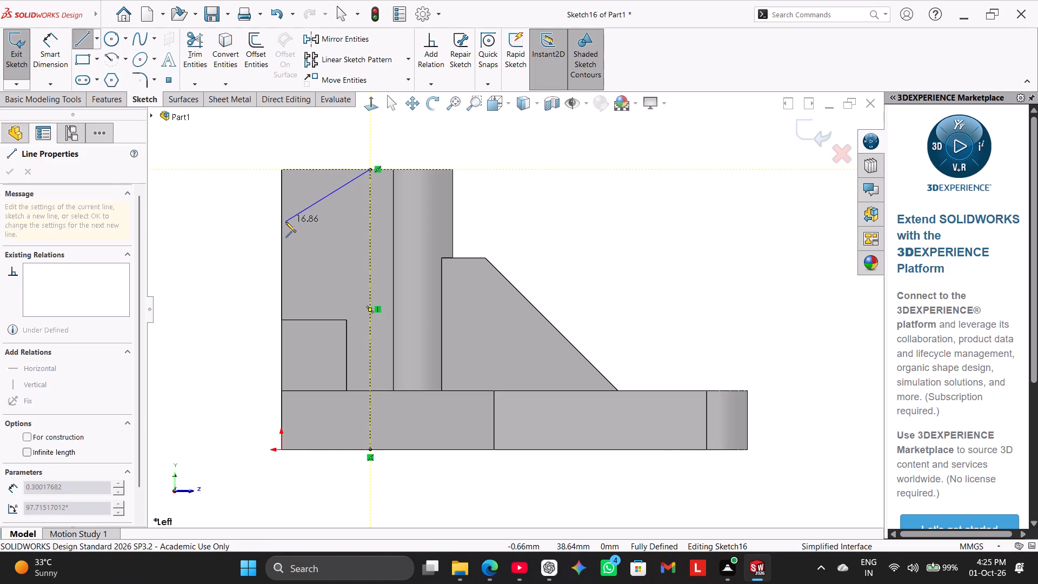
left_click(280, 226)
right_click(231, 173)
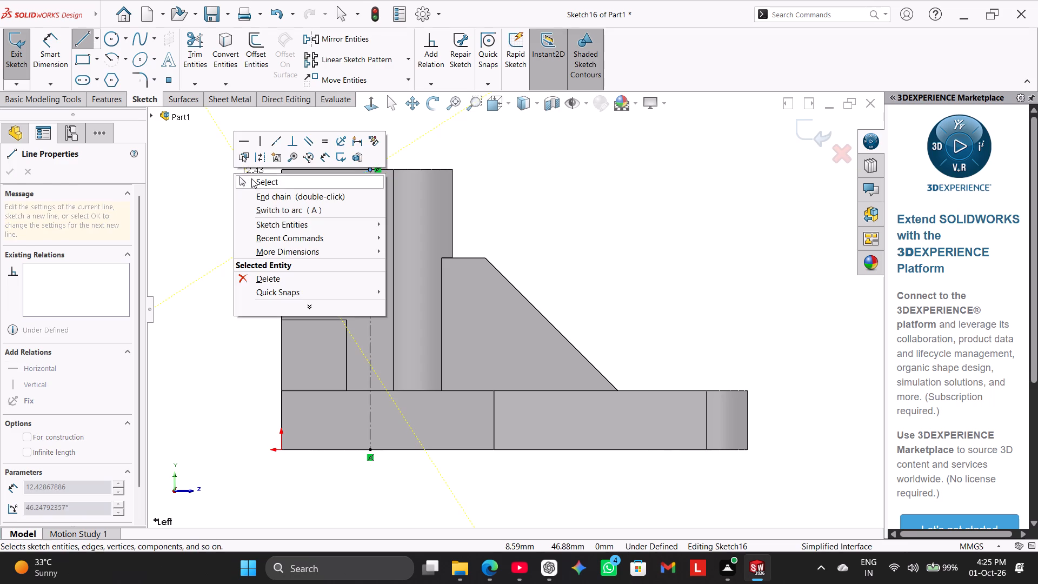
left_click(251, 178)
Sketch a second sloping line about 17 mm long from the centerline's top end down to the boss's front vertical edge.
left_click(84, 38)
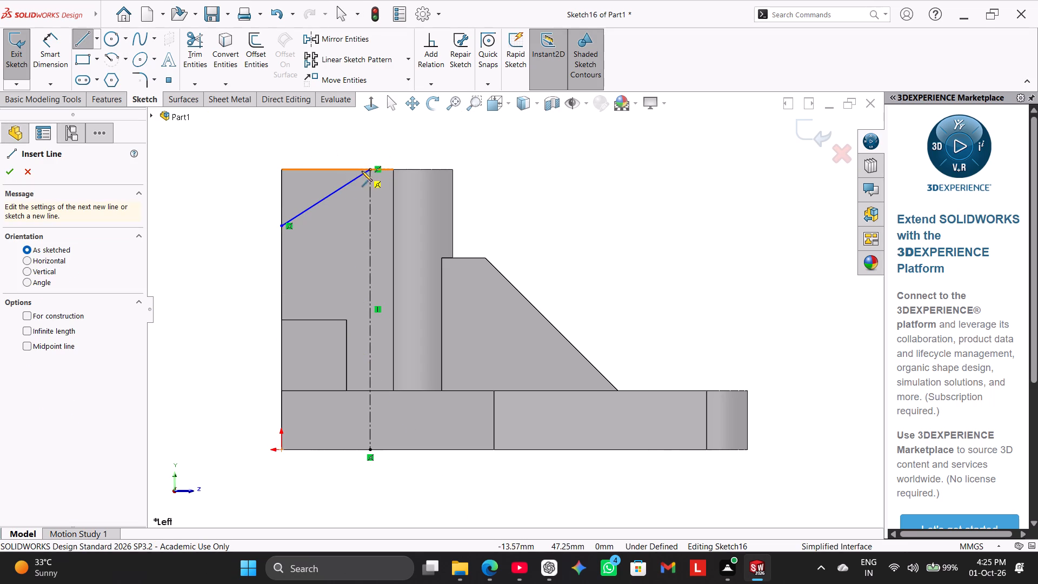
left_click(369, 171)
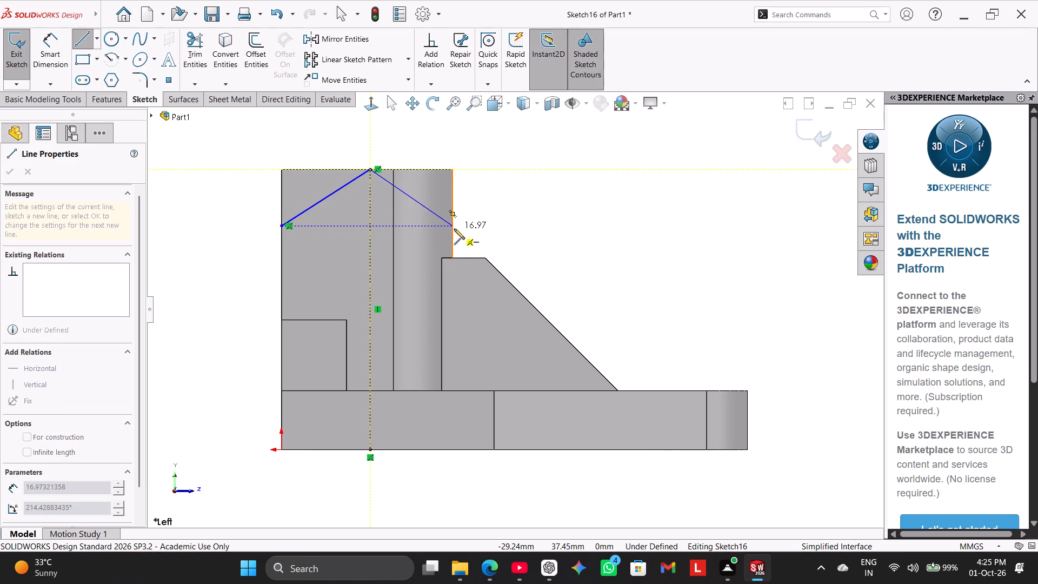
left_click(454, 229)
right_click(577, 151)
left_click(591, 160)
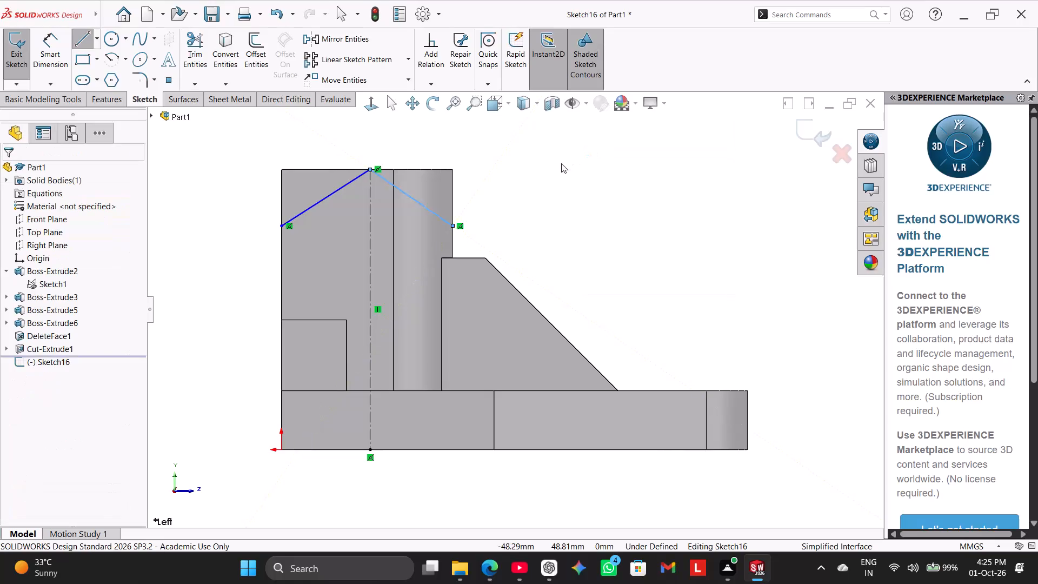
Add a Horizontal relation between the lower endpoints of the two sloping lines.
left_click(455, 225, "ctrl")
left_click(281, 225, "ctrl")
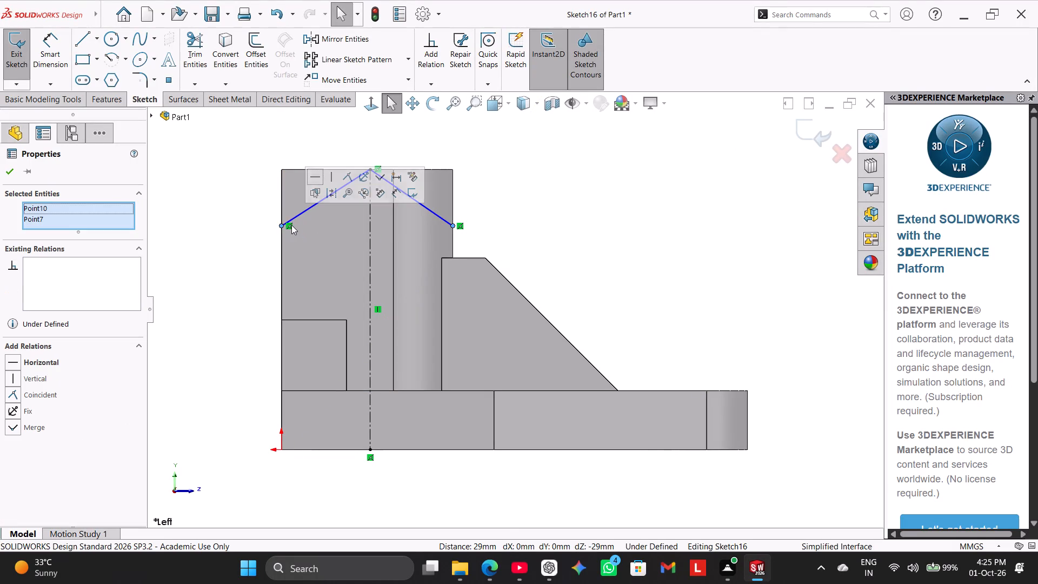
left_click(316, 178)
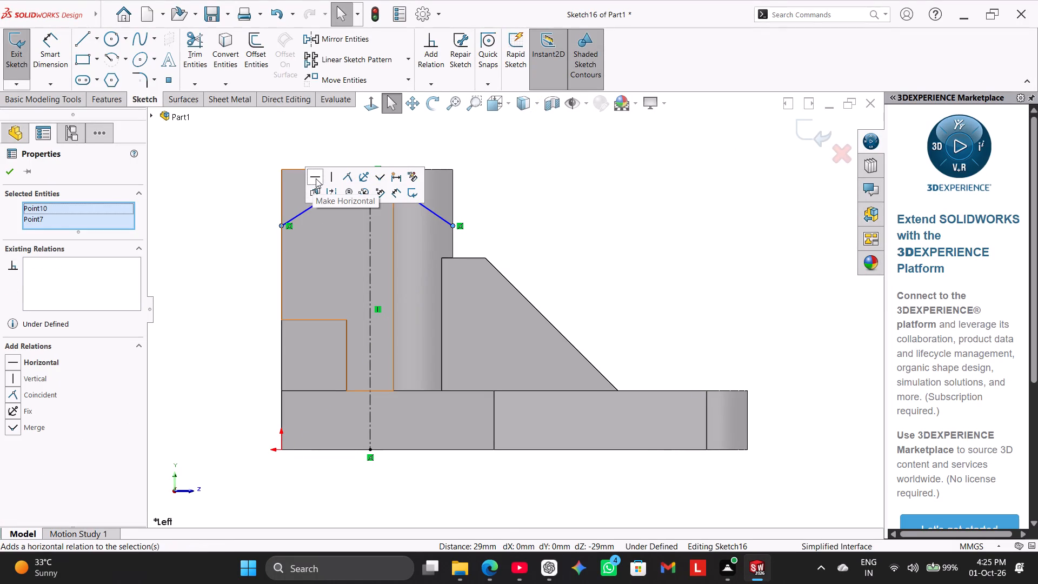
left_click(208, 215)
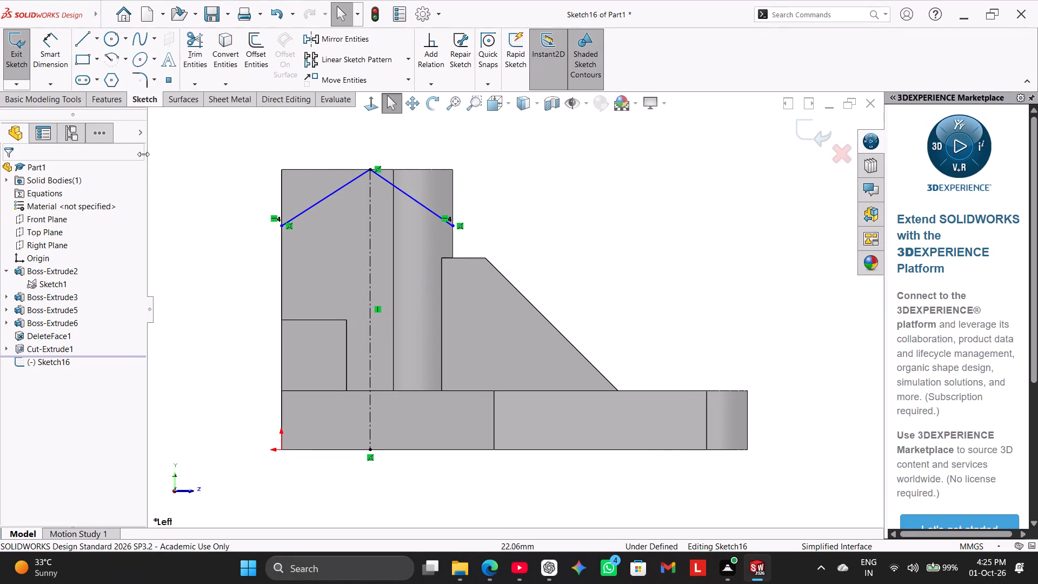
Dimension the angle between the two sloping lines as 120 degrees.
left_click(51, 55)
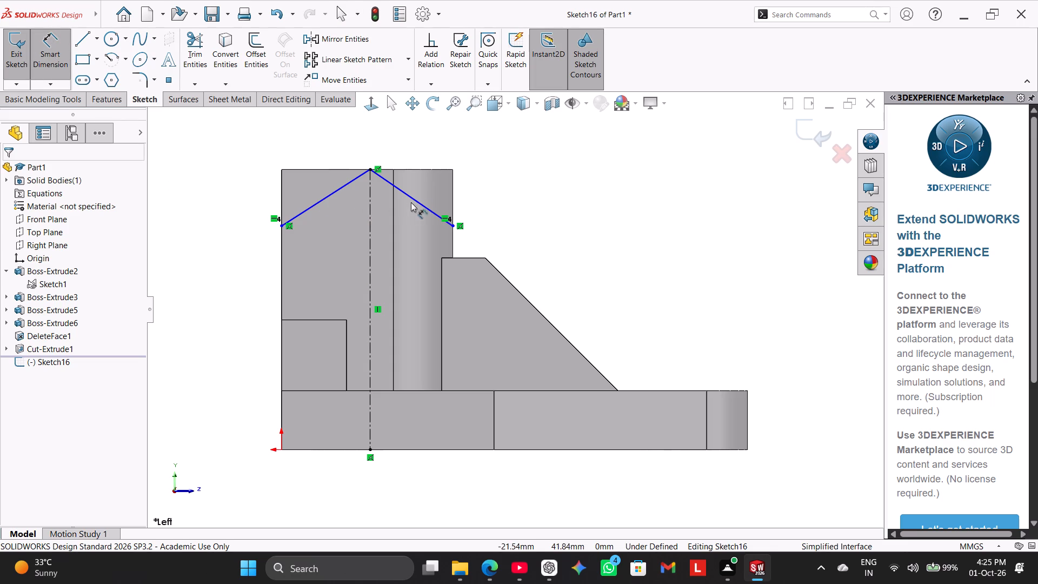
left_click(416, 200)
left_click(327, 200)
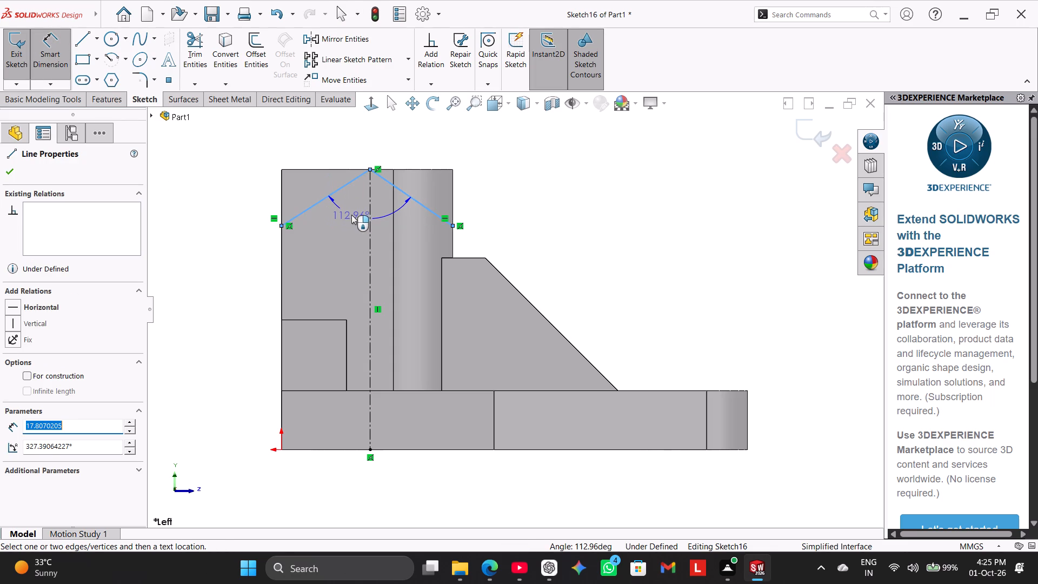
left_click(351, 215)
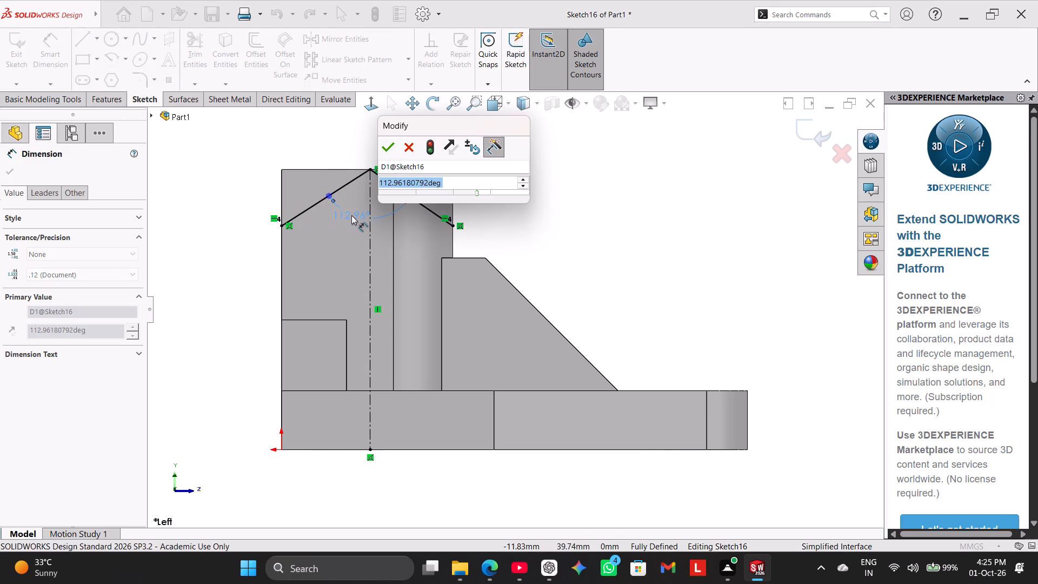
type("120")
key("Return")
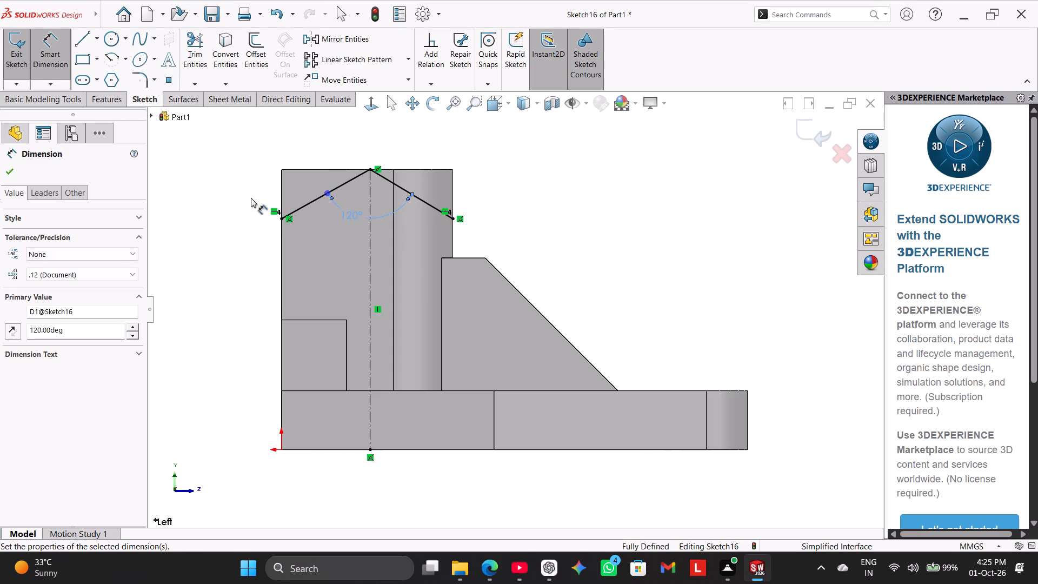
right_click(622, 183)
left_click(658, 214)
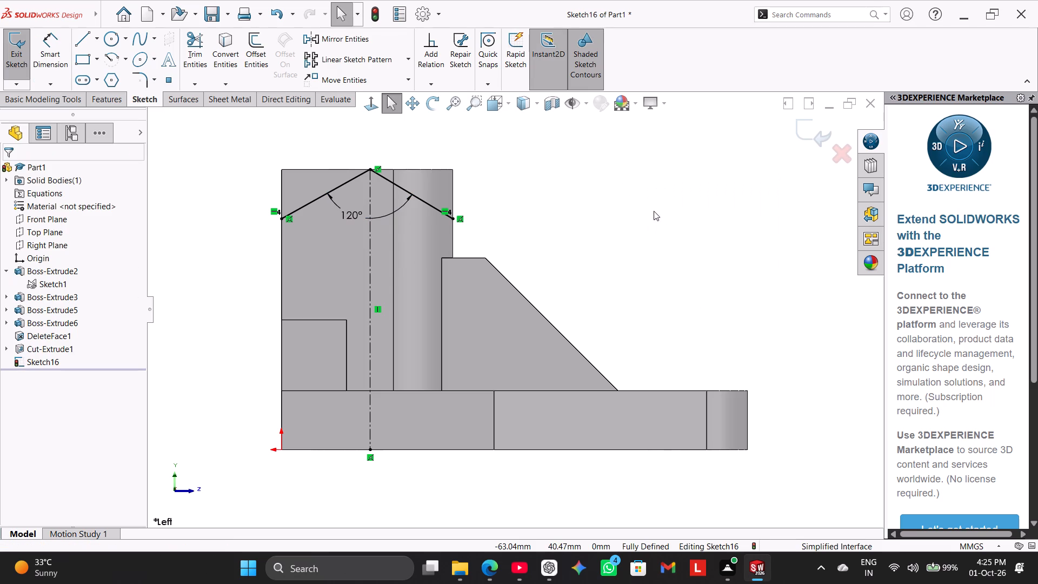
Close the triangular profile with a horizontal line about 28 mm long joining the sloping lines' lower ends.
left_click(88, 36)
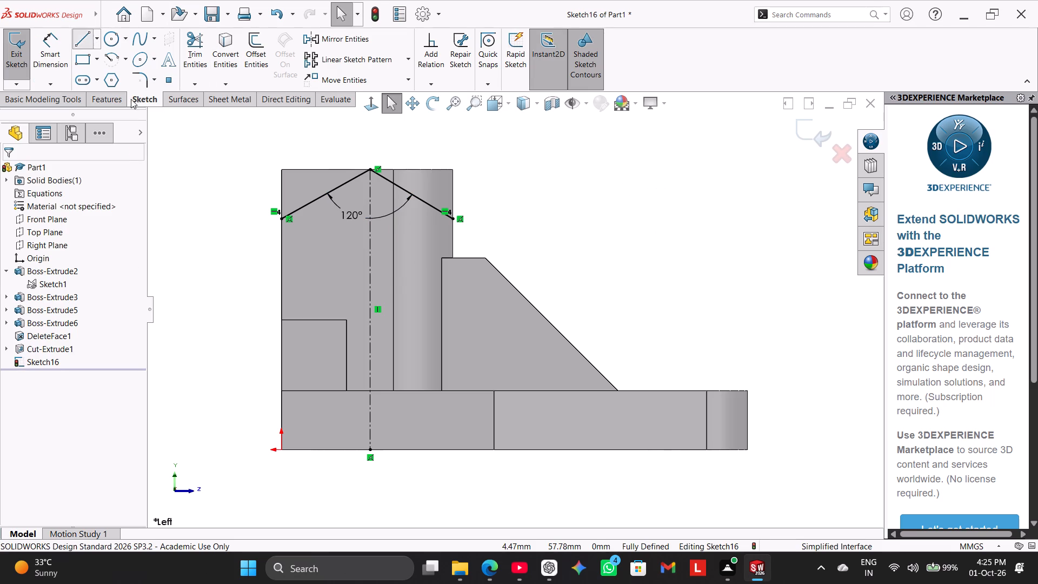
left_click(280, 220)
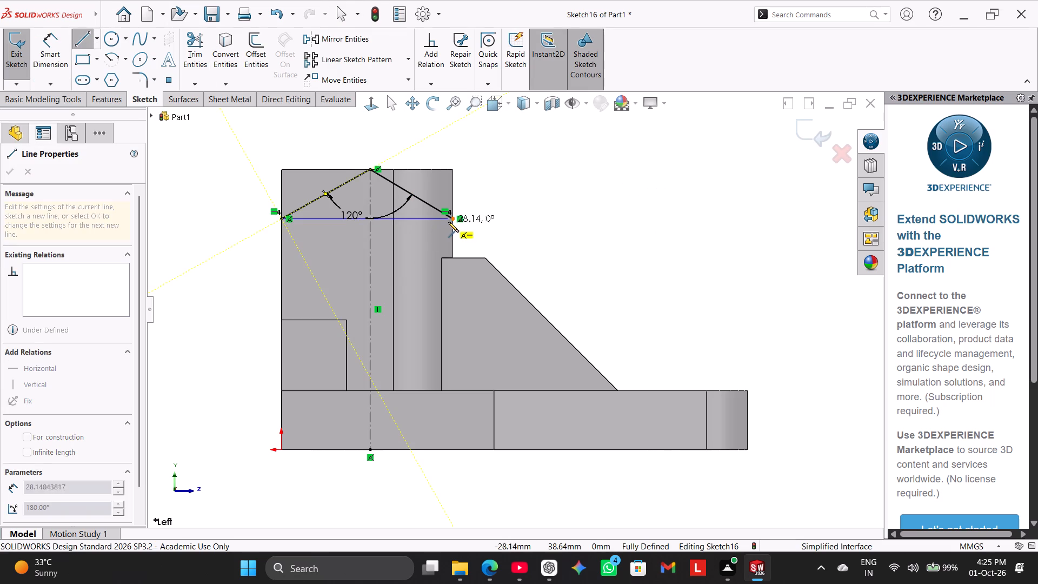
left_click(451, 221)
right_click(222, 163)
left_click(254, 172)
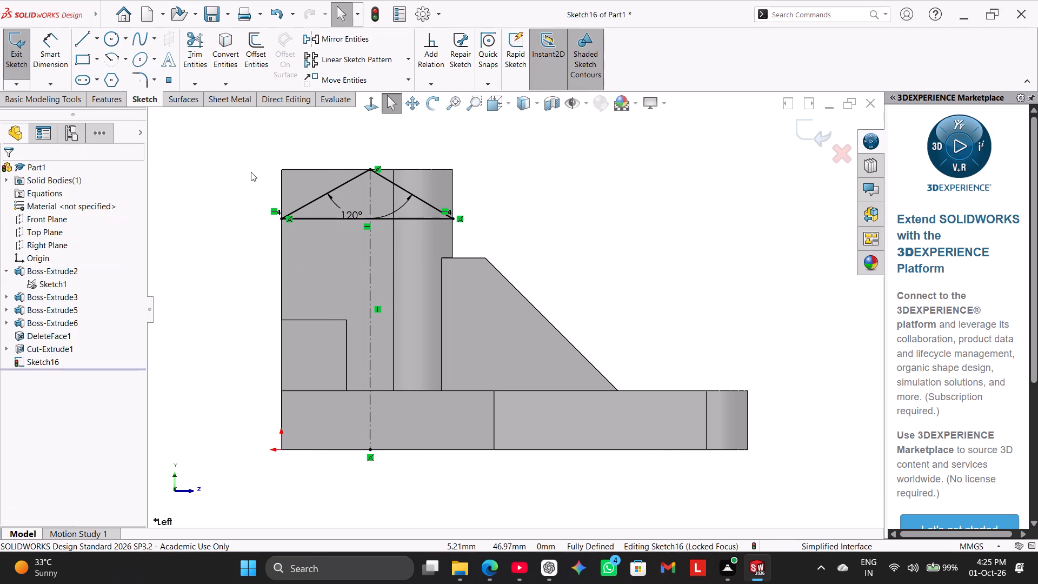
Try an Extruded Cut of the triangular profile with Through All - Both, backing out of the choice of bodies to keep.
middle_click_drag(243, 165, 252, 235)
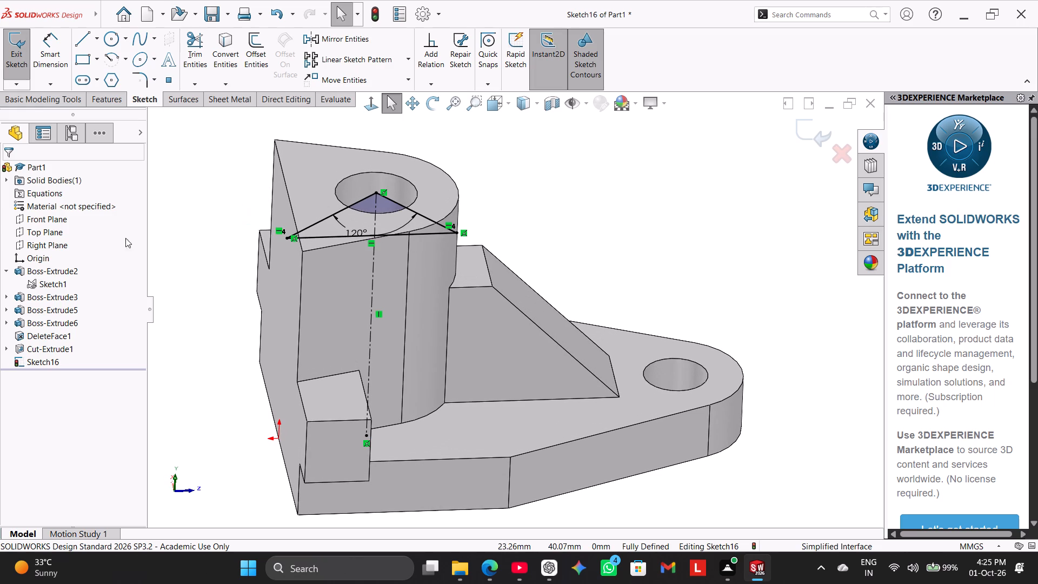
left_click(99, 98)
left_click(189, 52)
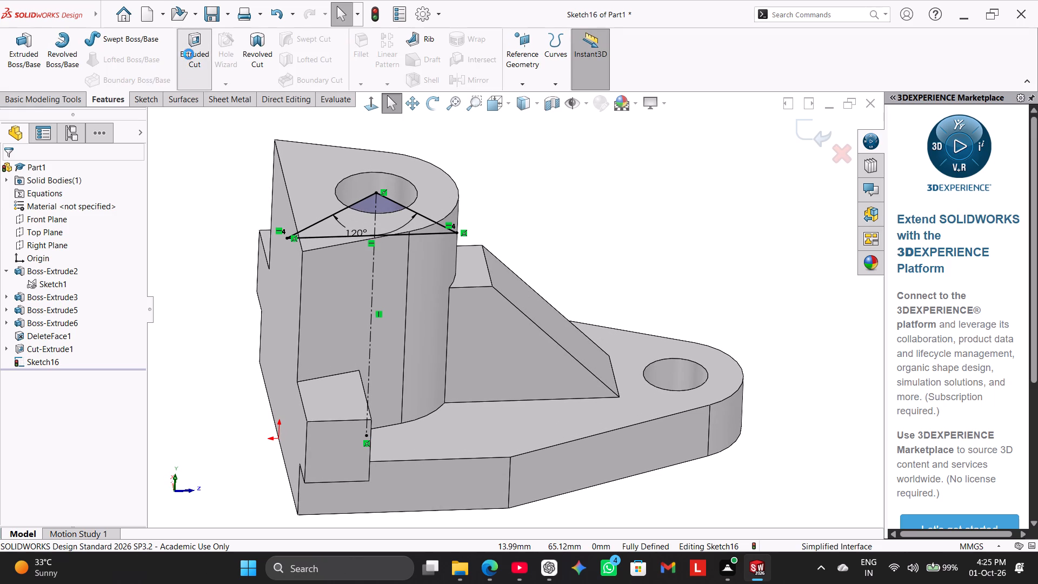
middle_click_drag(208, 118, 240, 135)
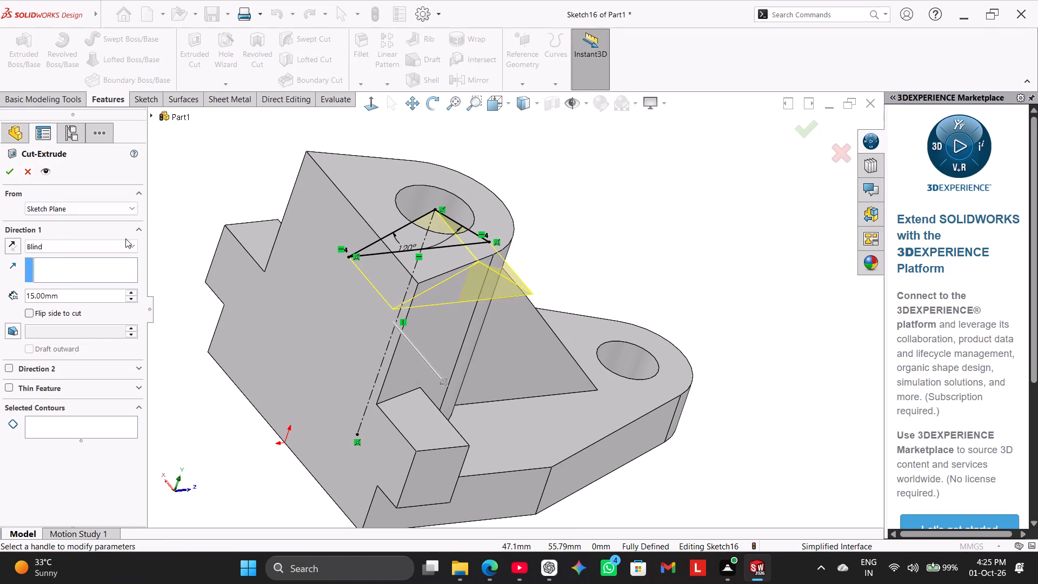
left_click(124, 240)
left_click(118, 275)
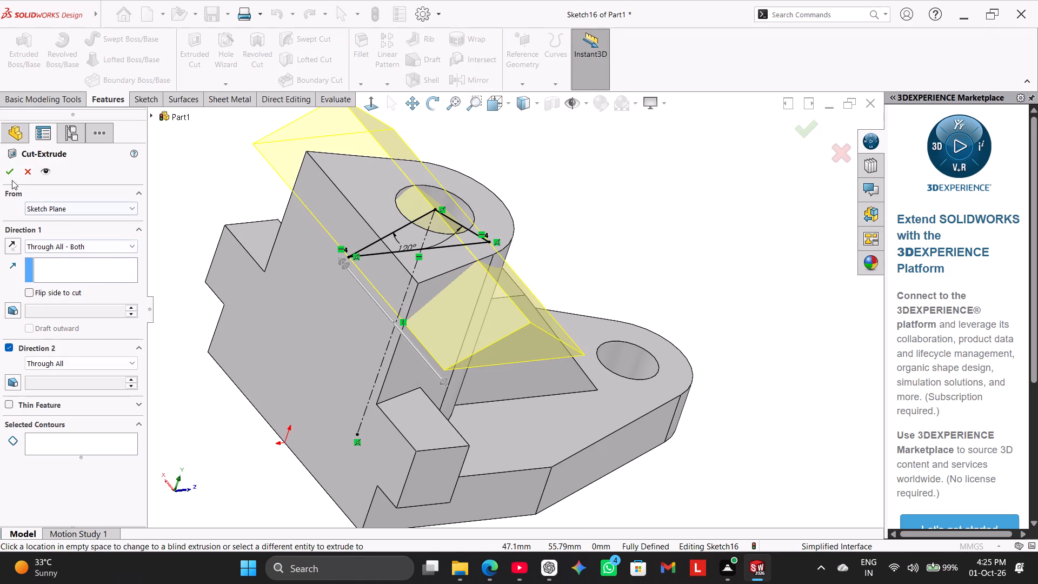
left_click(8, 170)
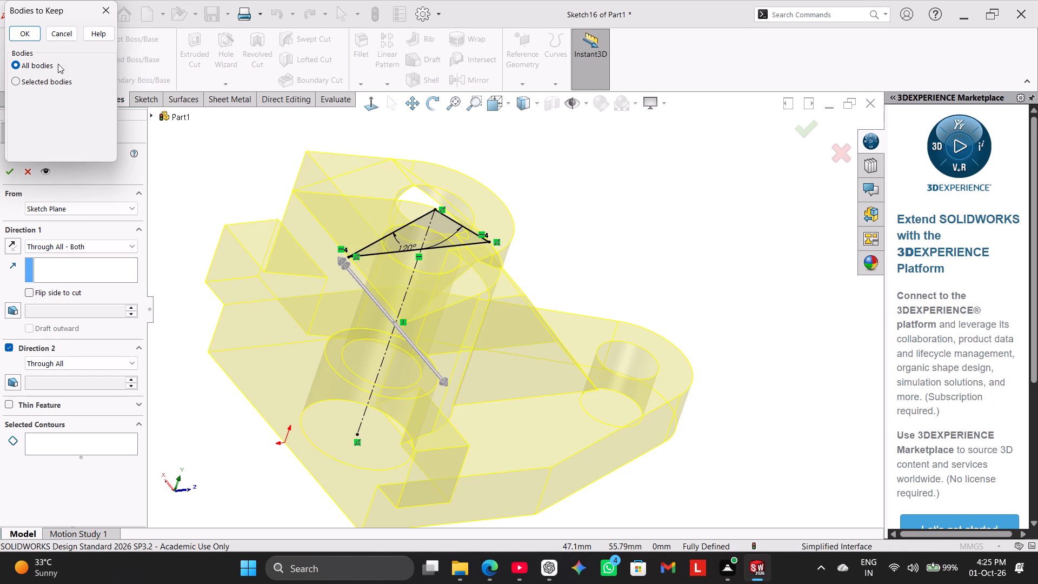
left_click(66, 32)
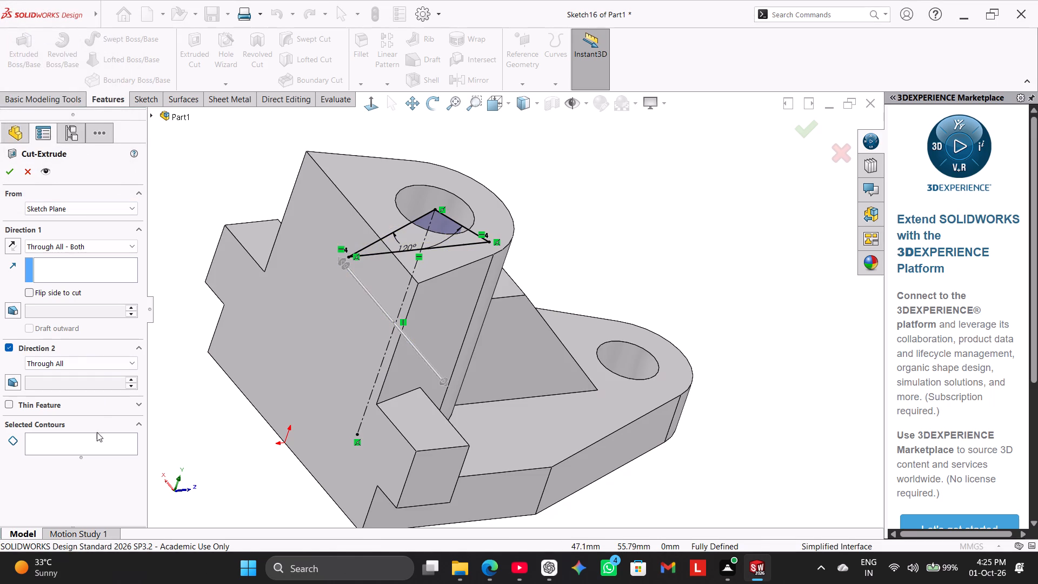
Select the triangle as the cut's contour and retry the Through All - Both cut, again backing out of the body choice.
left_click(95, 450)
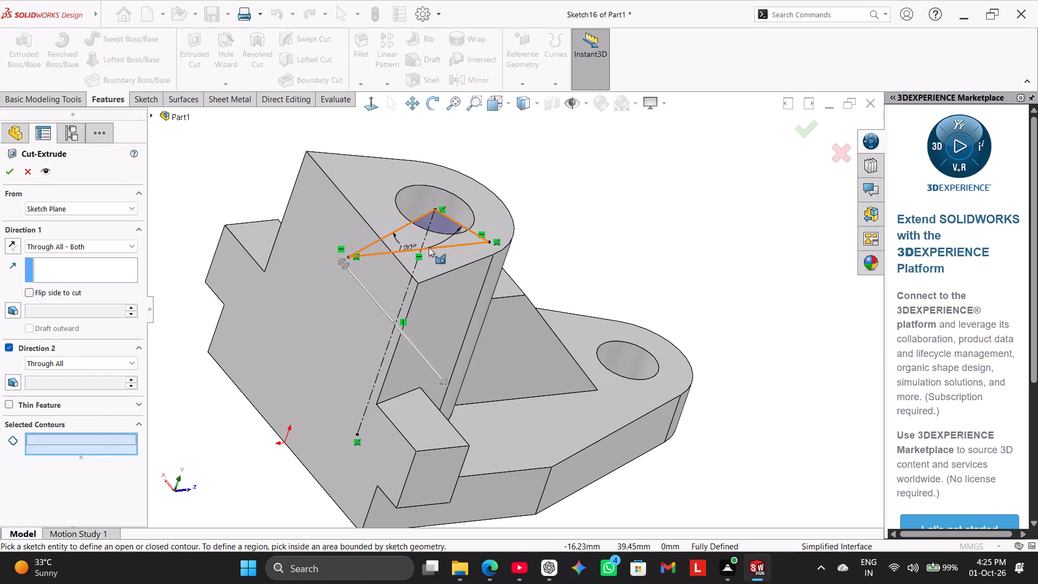
left_click(429, 247)
left_click(14, 168)
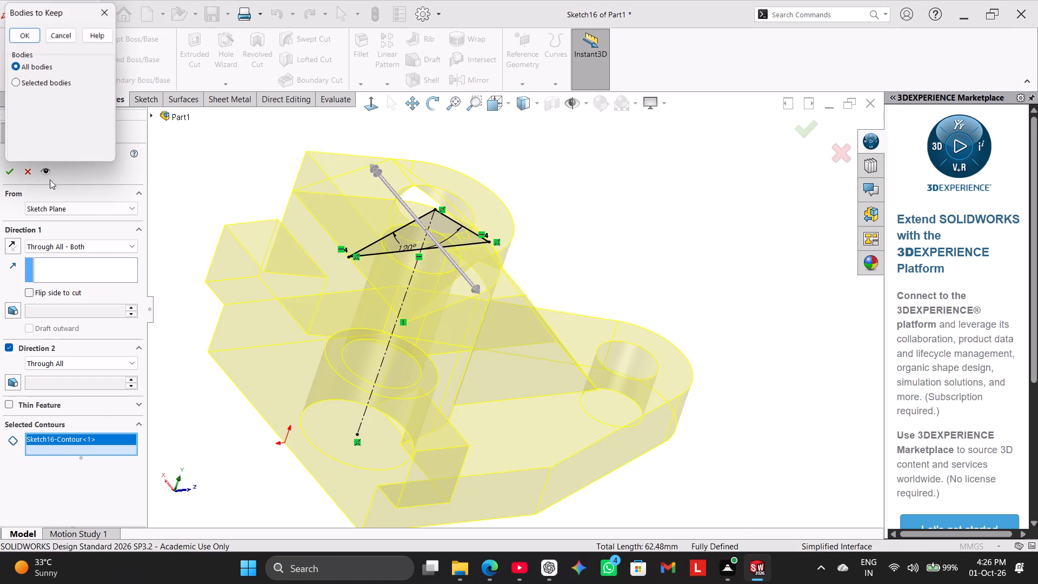
left_click(61, 31)
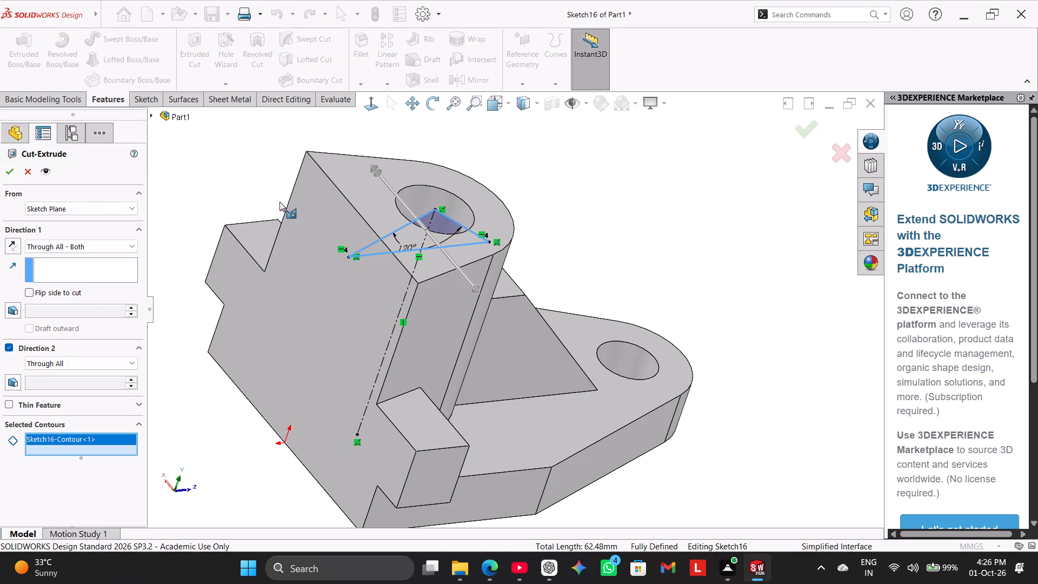
Change the cut to a Blind depth of 15 mm and turn off its second direction.
scroll(276, 183, "down", 1)
middle_click_drag(274, 181, 261, 174)
middle_click(269, 173)
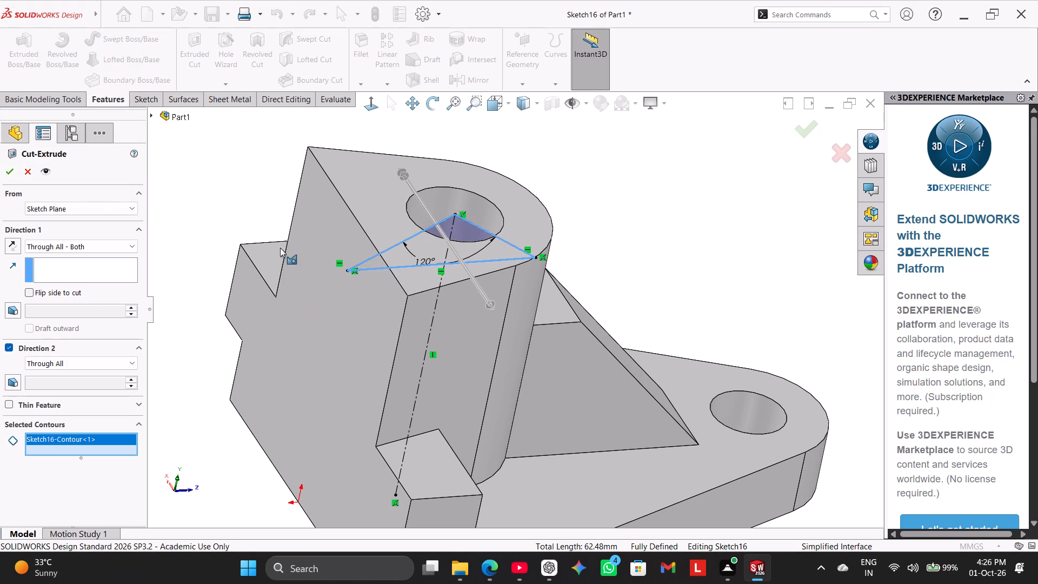
middle_click_drag(255, 176, 225, 168)
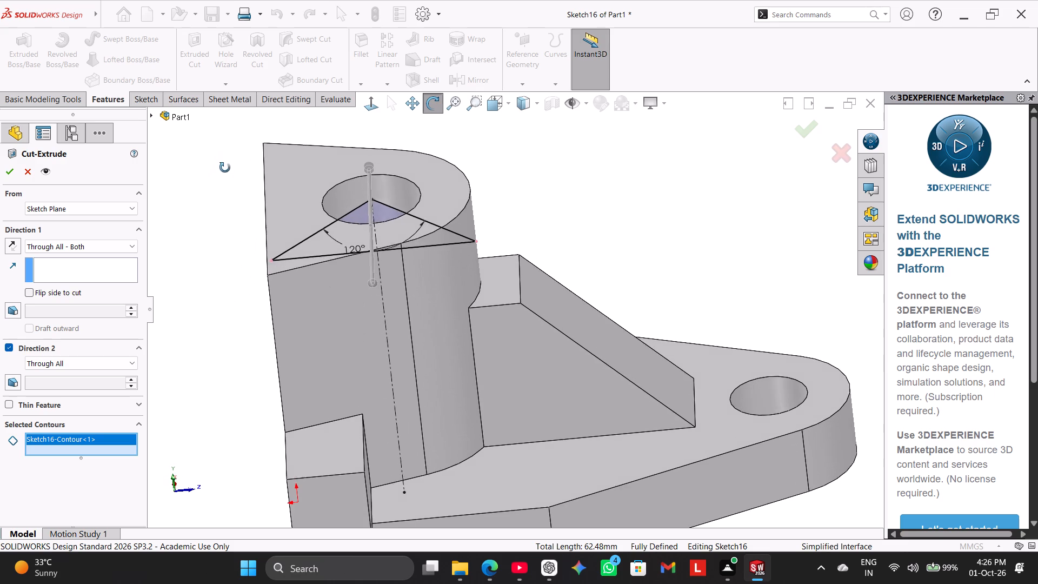
middle_click_drag(225, 168, 225, 169)
left_click(96, 240)
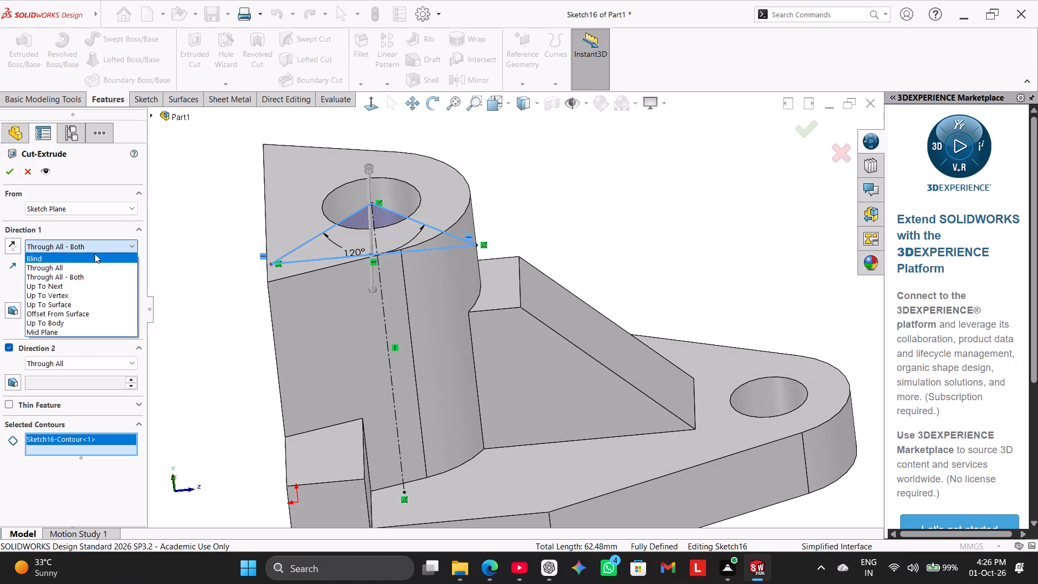
left_click(94, 259)
middle_click_drag(173, 252, 230, 282)
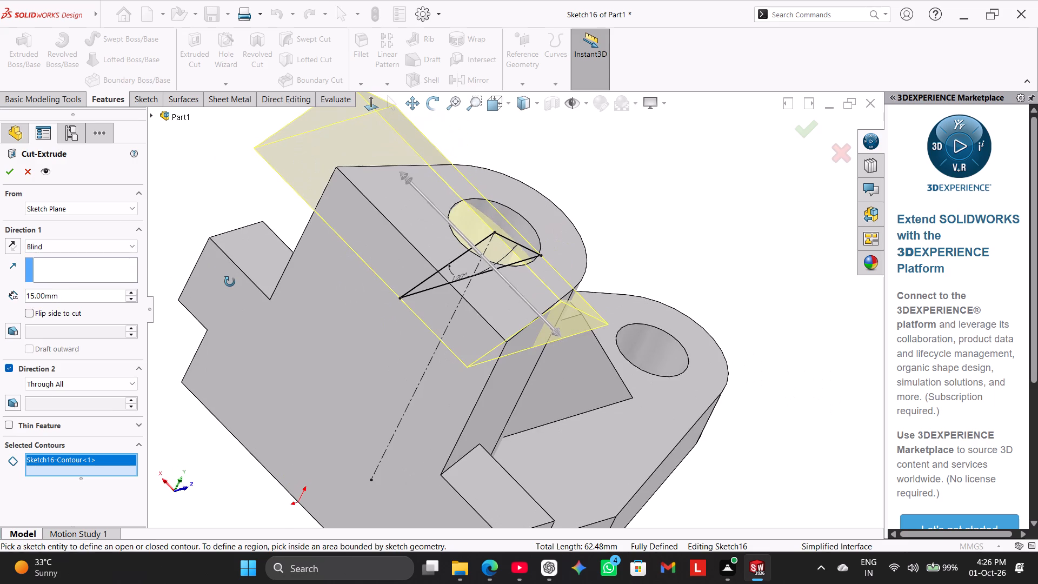
middle_click_drag(230, 282, 244, 261)
scroll(244, 260, "up", 2)
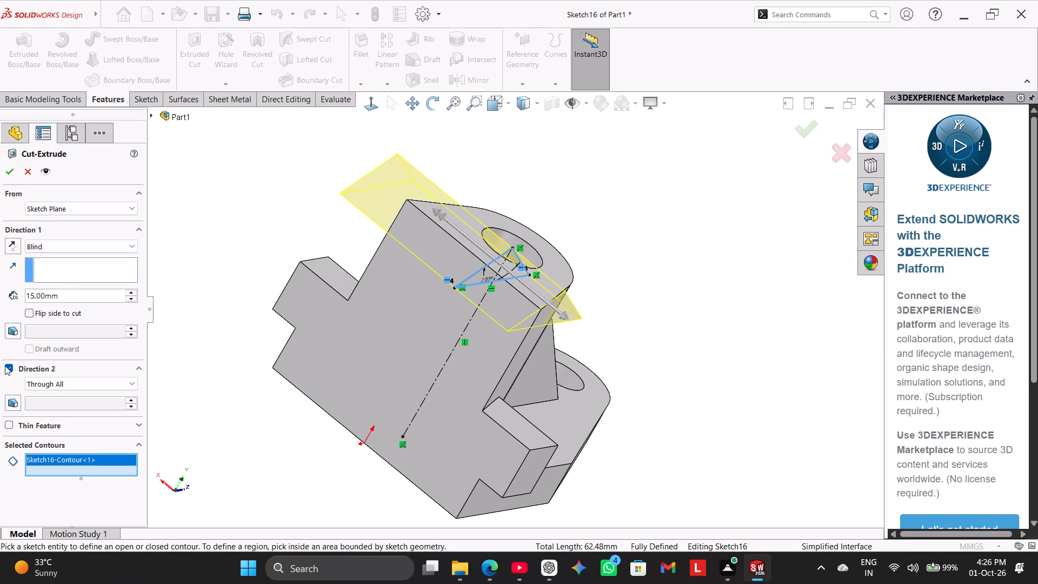
left_click(7, 366)
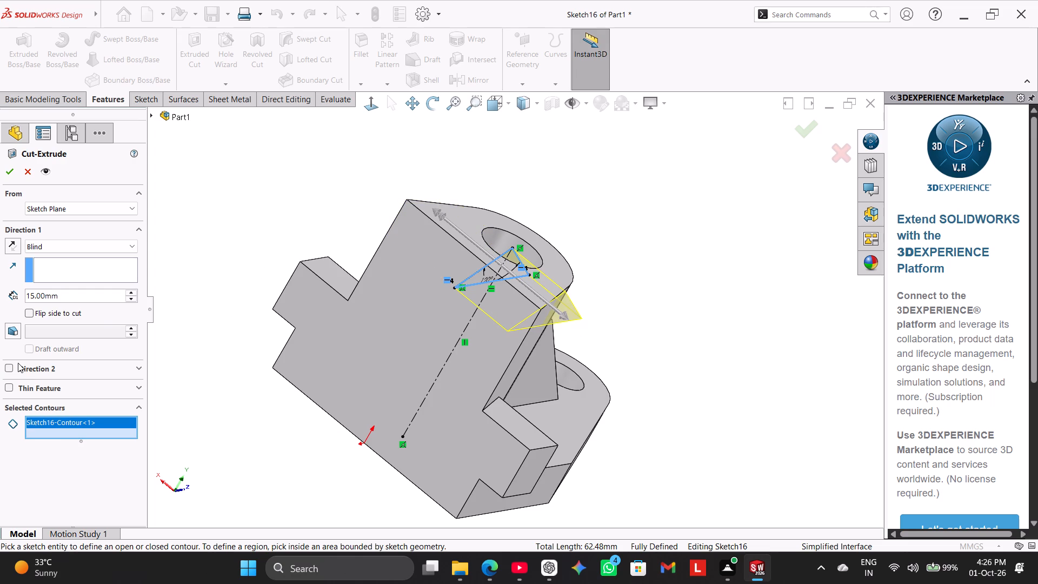
middle_click_drag(221, 419, 179, 441)
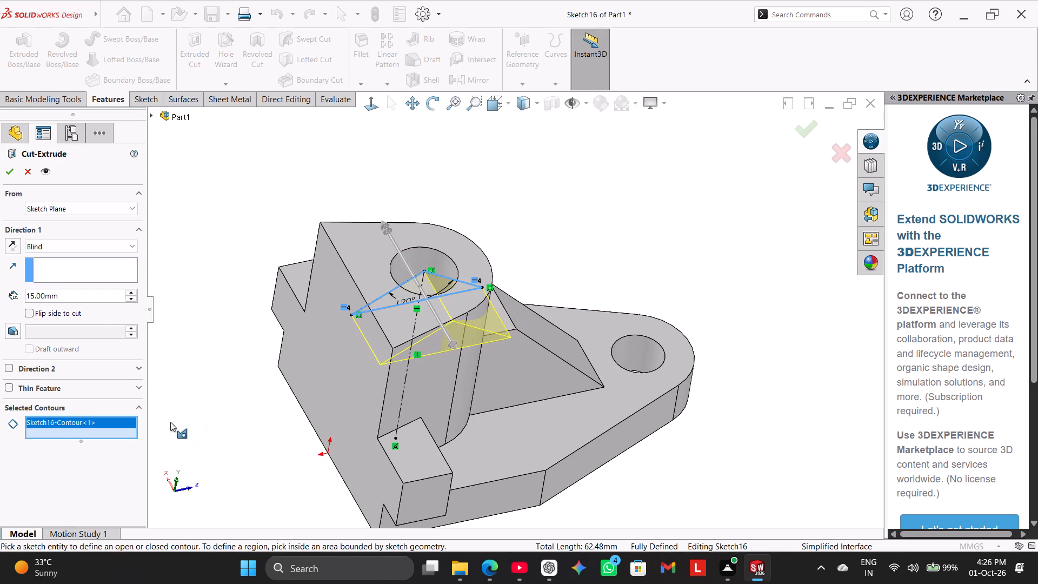
Try to cut the triangular contour with the Up To Next end condition.
left_click(76, 242)
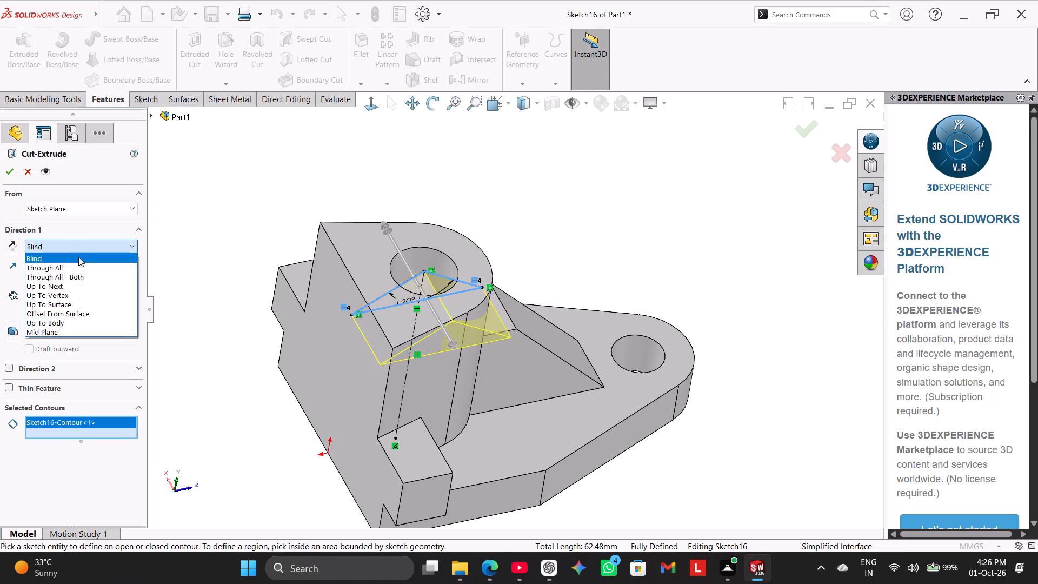
left_click(86, 284)
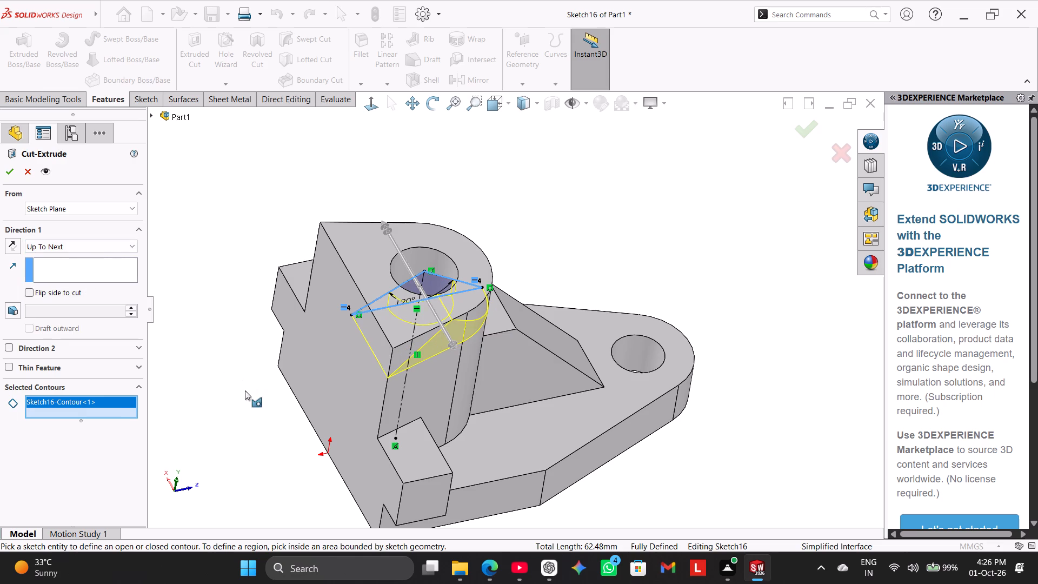
middle_click_drag(246, 433, 194, 348)
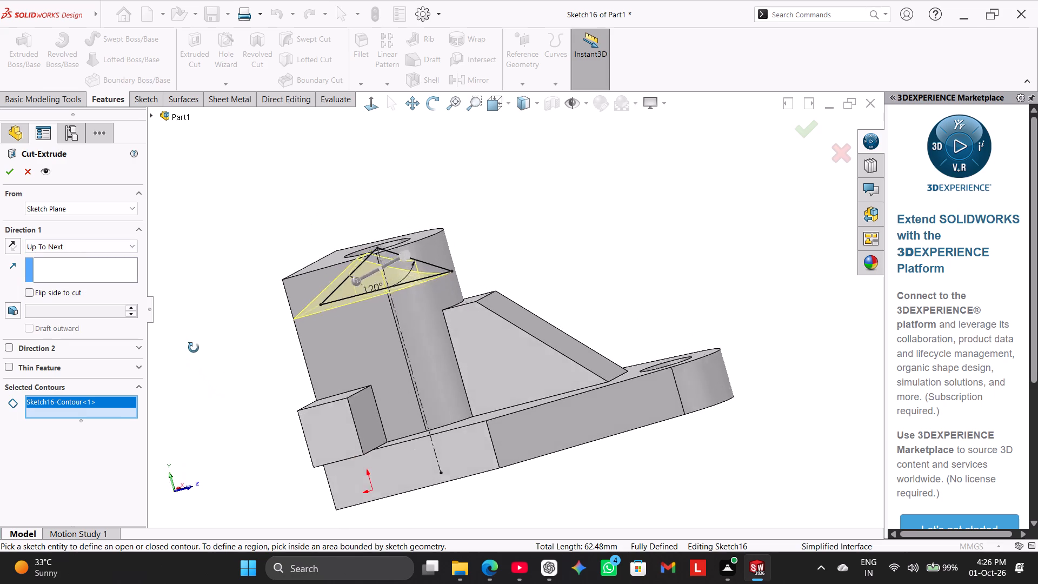
middle_click_drag(194, 348, 256, 354)
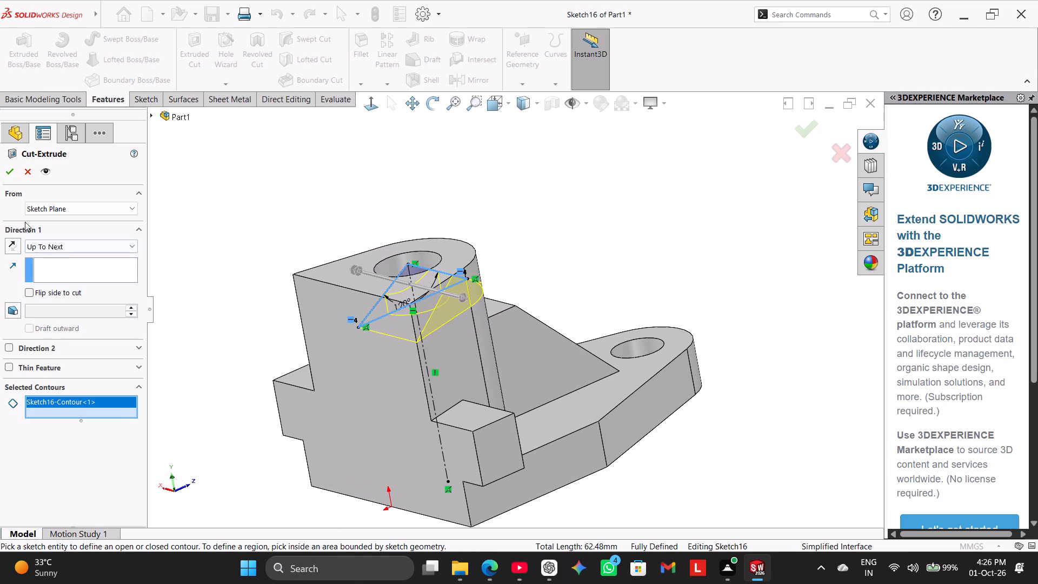
left_click(16, 175)
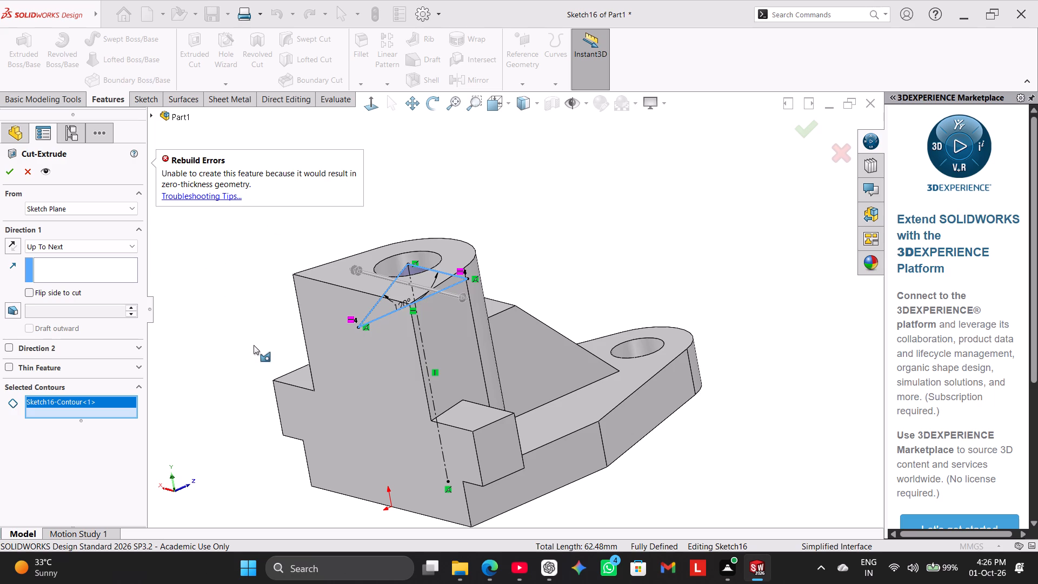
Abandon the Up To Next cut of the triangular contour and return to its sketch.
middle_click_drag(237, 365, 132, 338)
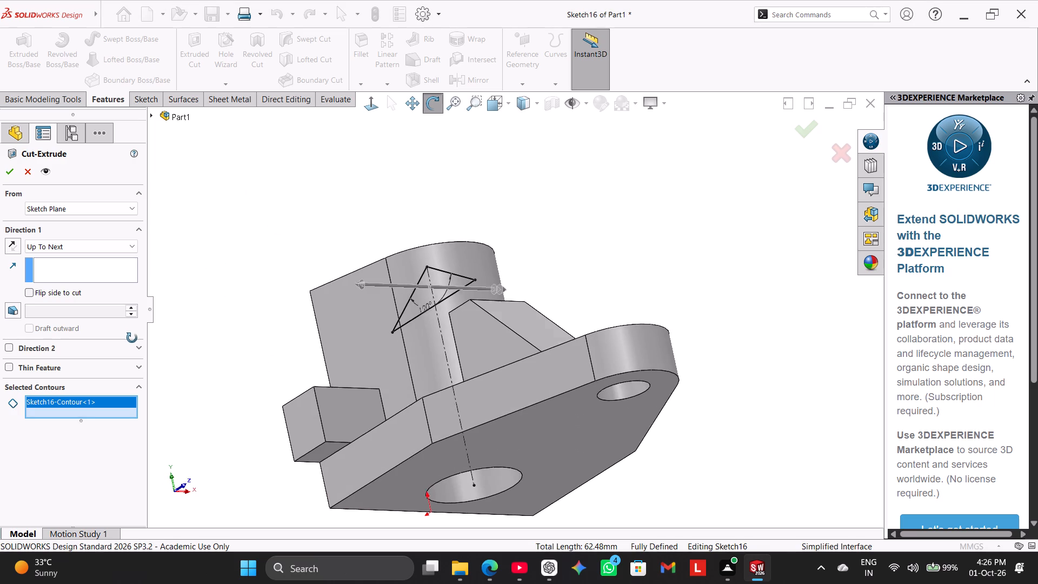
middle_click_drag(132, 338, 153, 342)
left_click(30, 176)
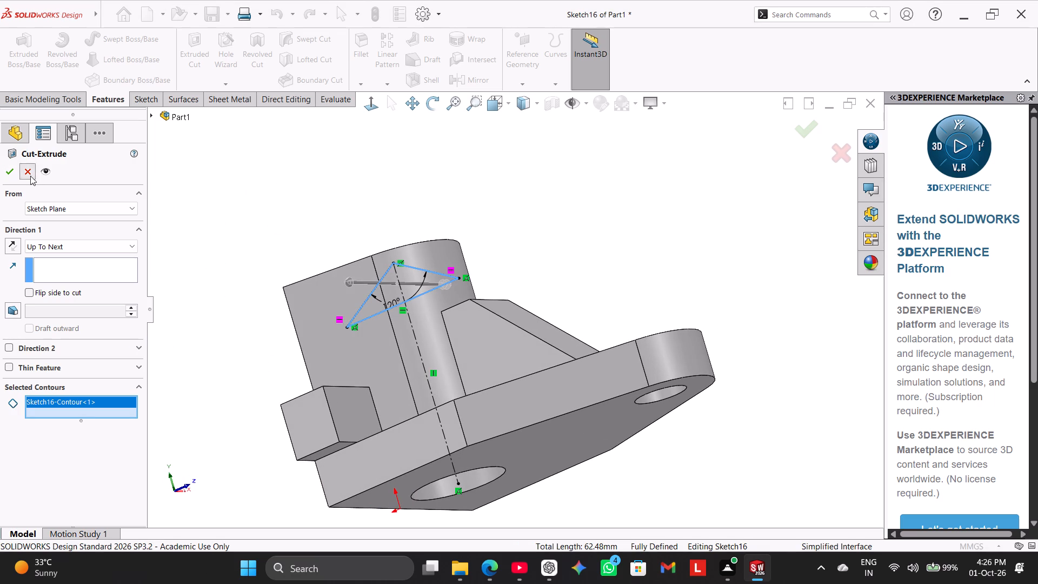
Delete the horizontal base line of the 120-degree triangle in the sketch.
left_click(161, 96)
left_click(370, 109)
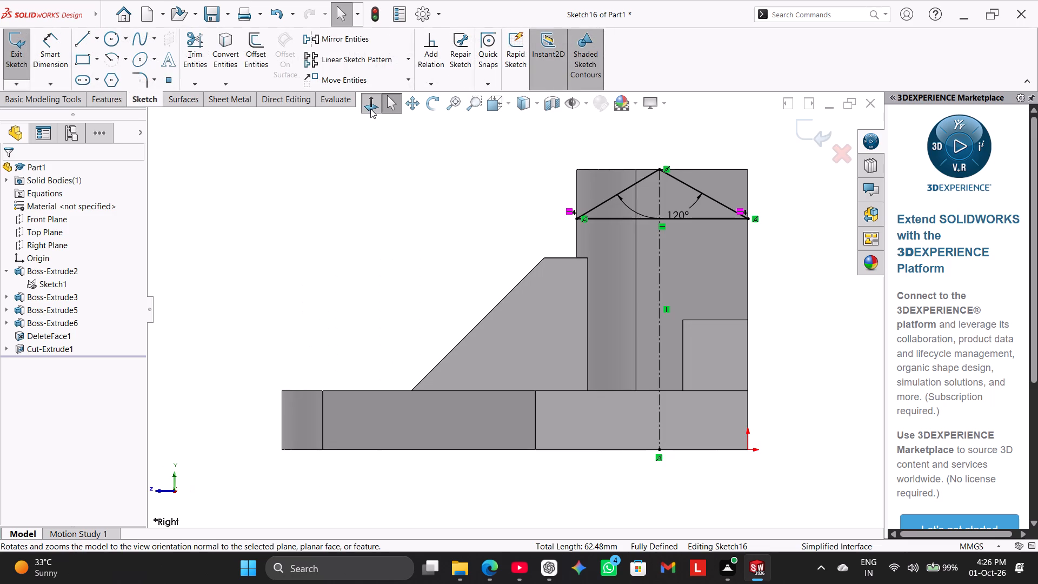
left_click(370, 109)
left_click(210, 231)
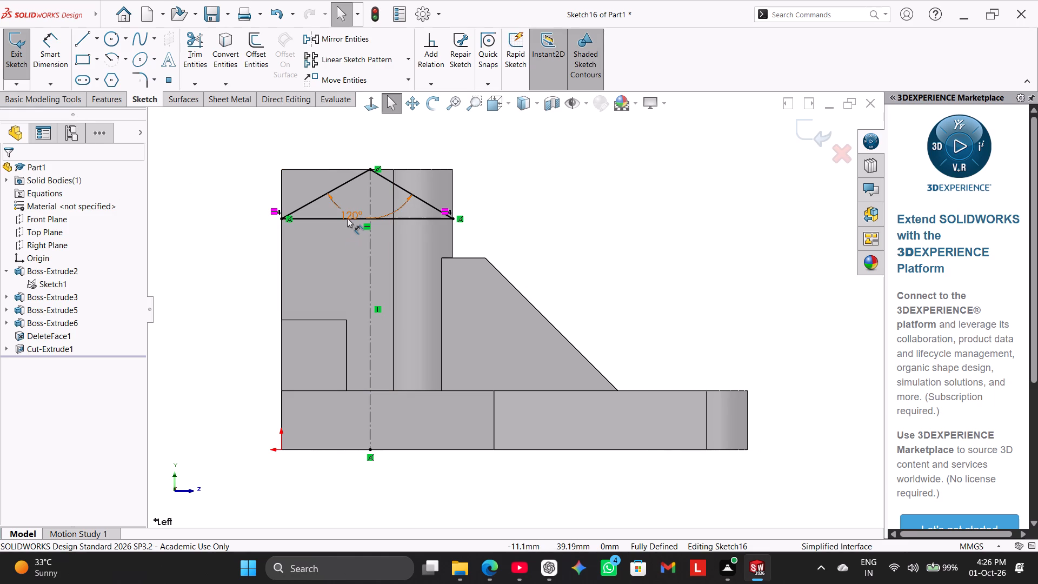
right_click(330, 219)
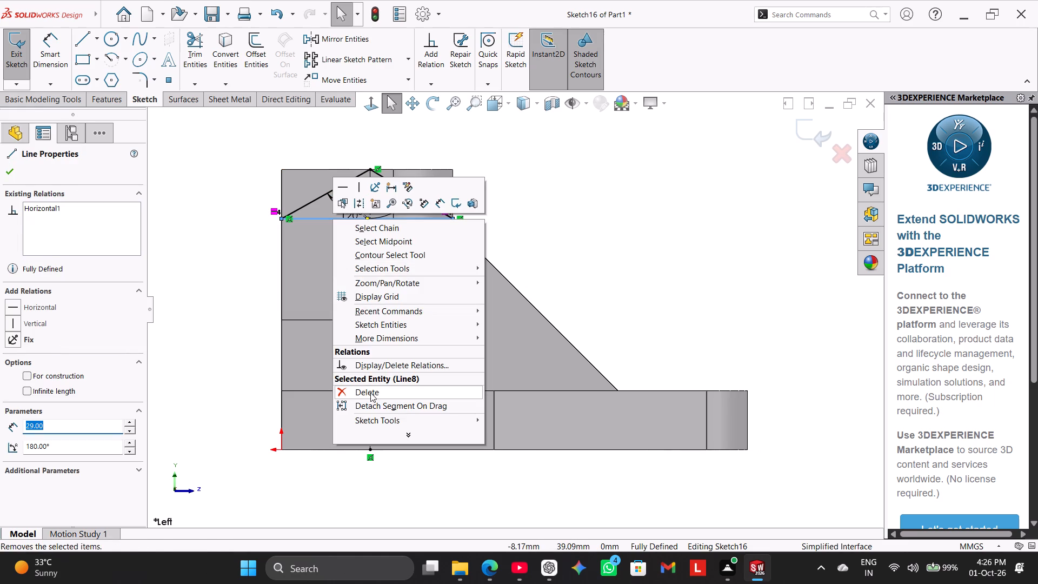
left_click(370, 393)
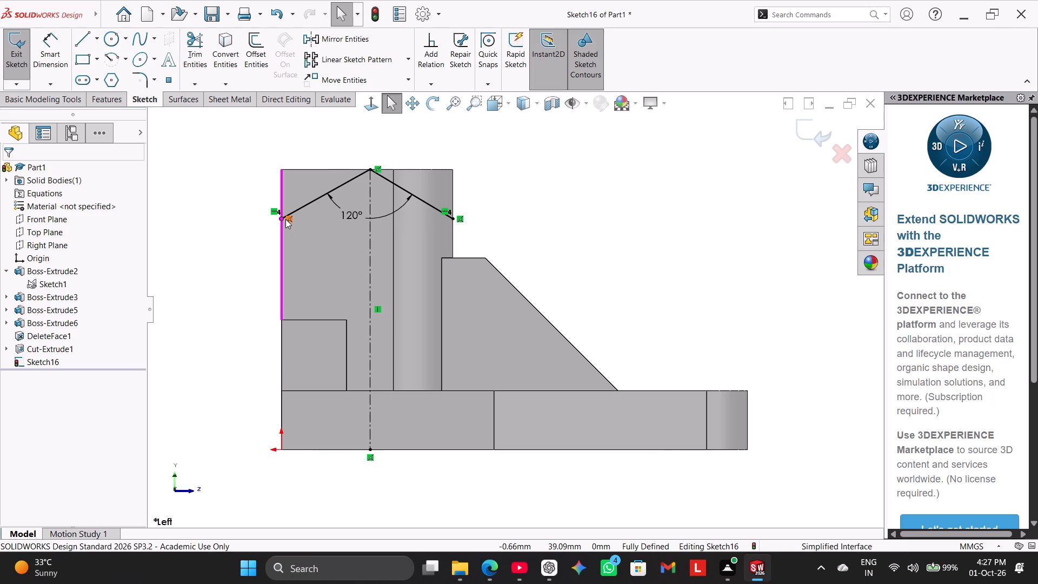
Delete the coincident relations that tie the two sloping lines' lower ends to the boss's side edges.
left_click_drag(282, 218, 271, 226)
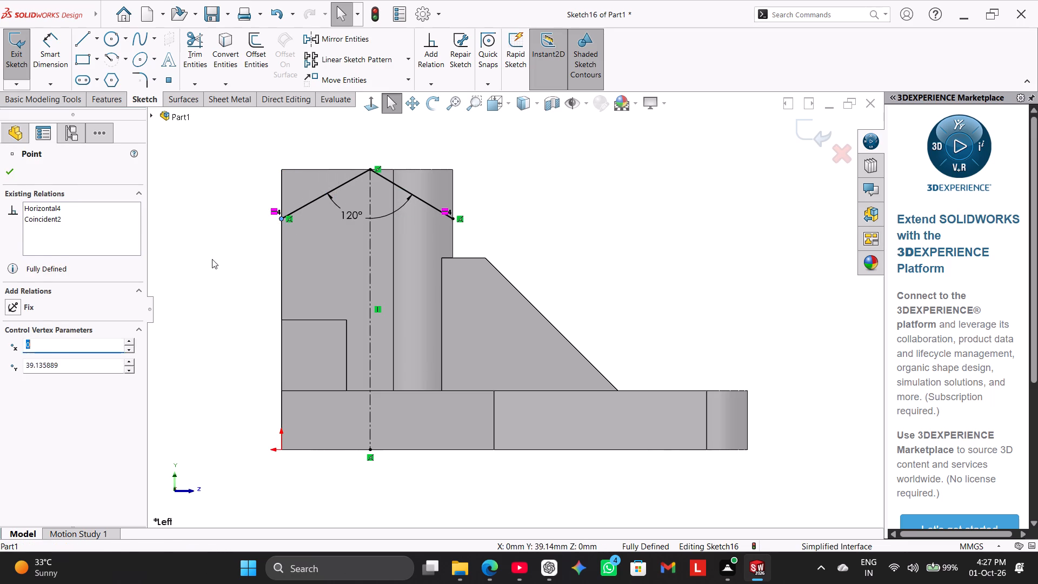
left_click(212, 259)
right_click(289, 220)
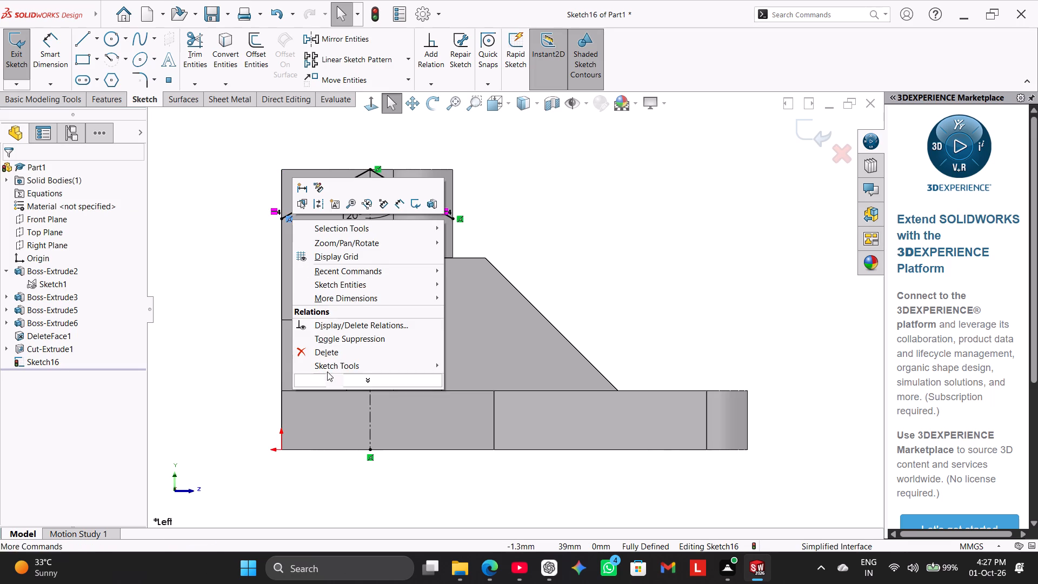
left_click(329, 353)
right_click(462, 220)
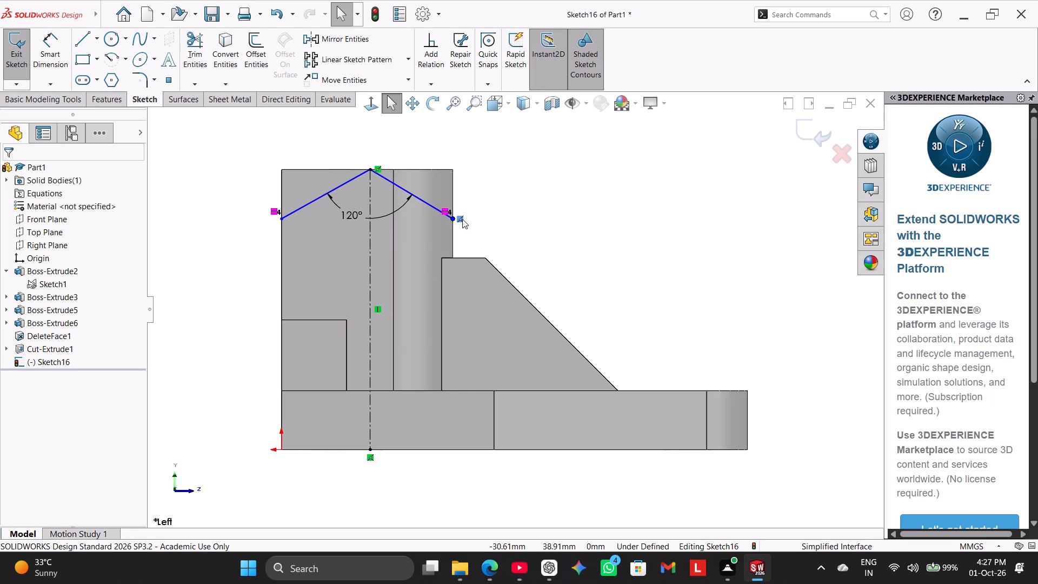
left_click(498, 362)
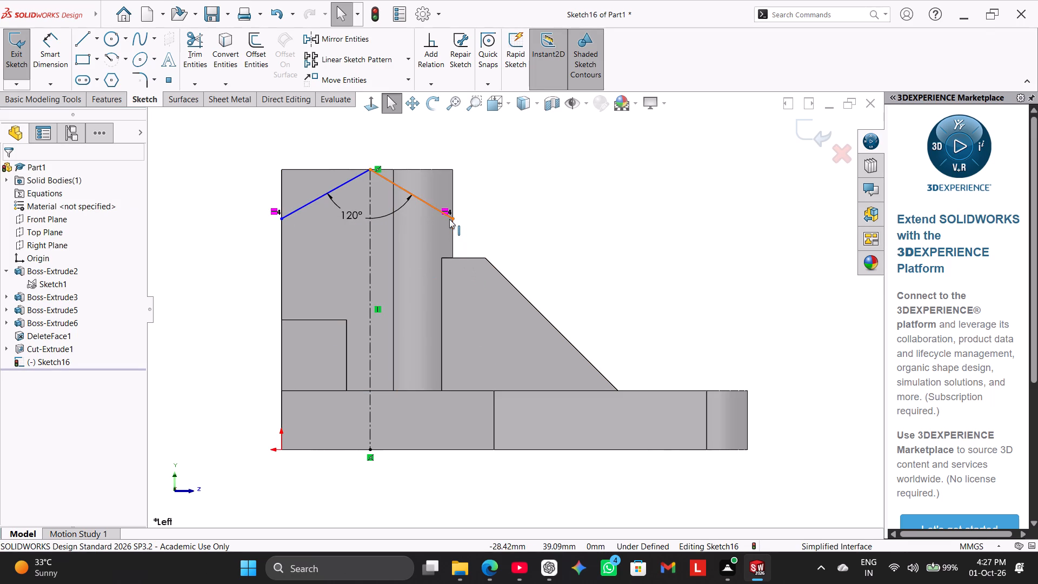
Stretch the two sloping lines so that their lower ends extend well beyond both sides of the boss.
left_click_drag(454, 219, 484, 249)
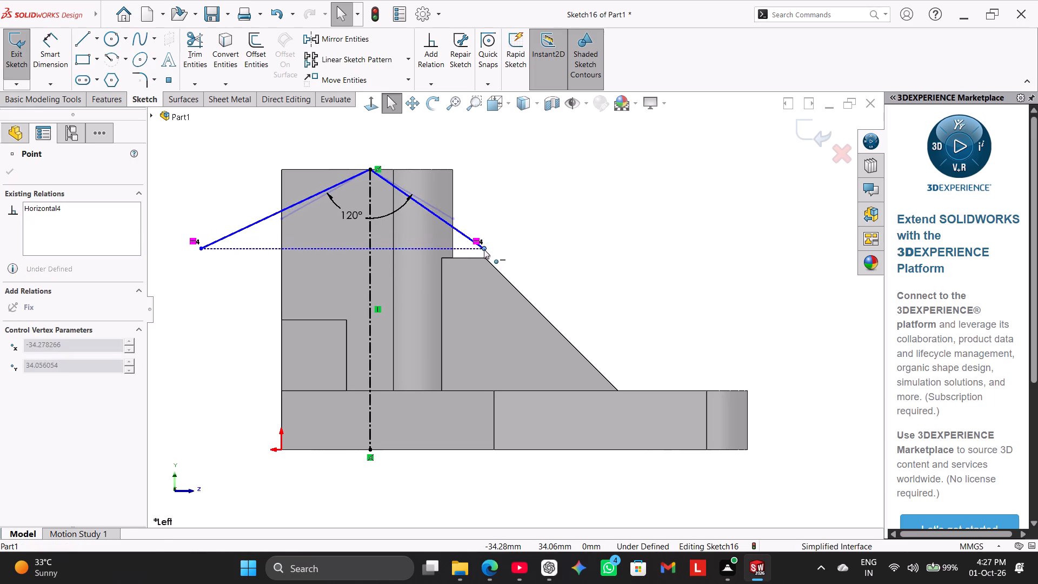
left_click_drag(484, 249, 596, 279)
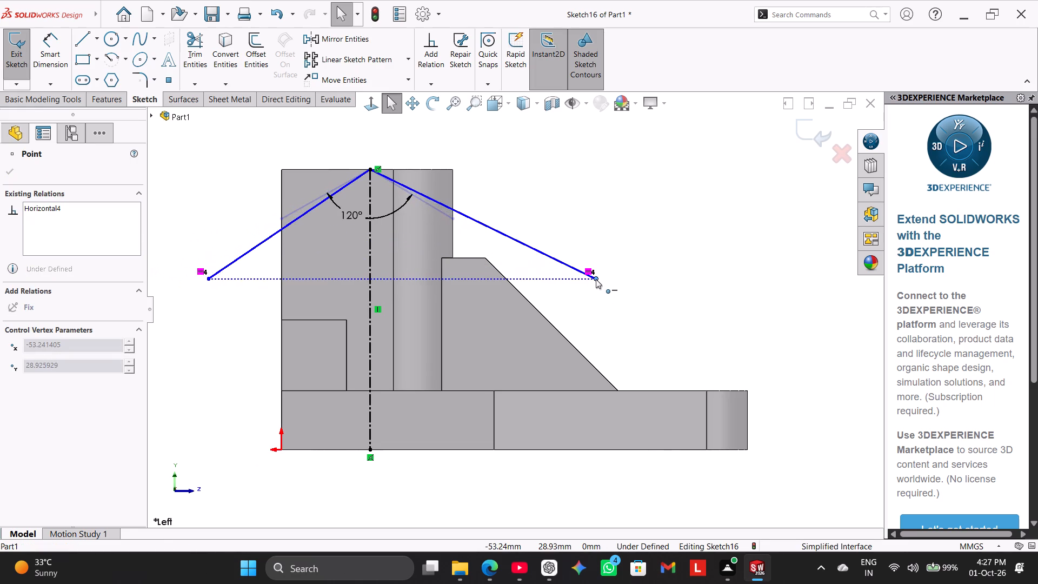
left_click_drag(596, 279, 592, 314)
scroll(566, 272, "up", 2)
left_click(577, 213)
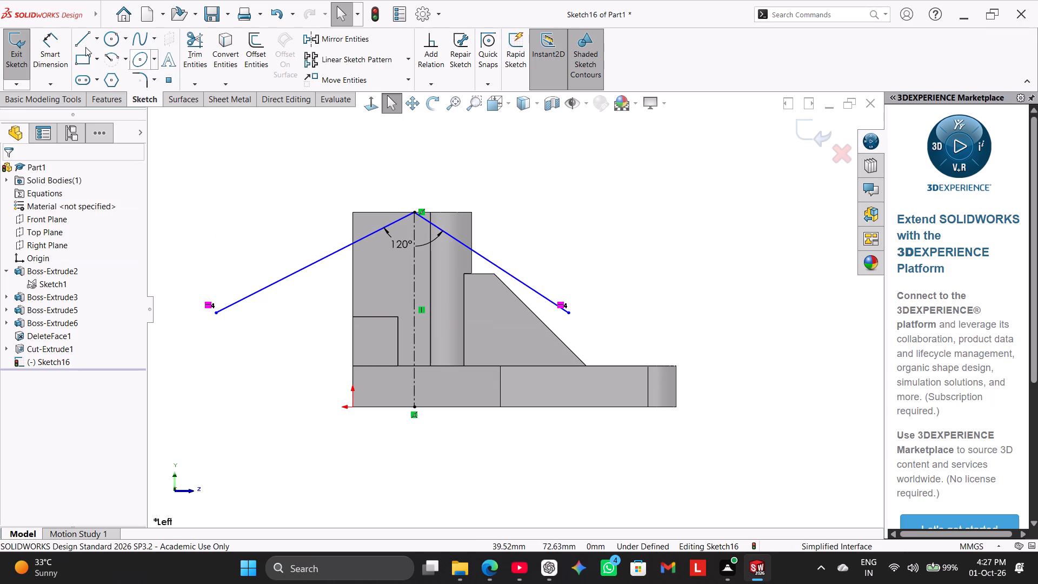
Close the triangle with a horizontal line about 86 mm long joining the lower ends of the sloping lines.
left_click(82, 37)
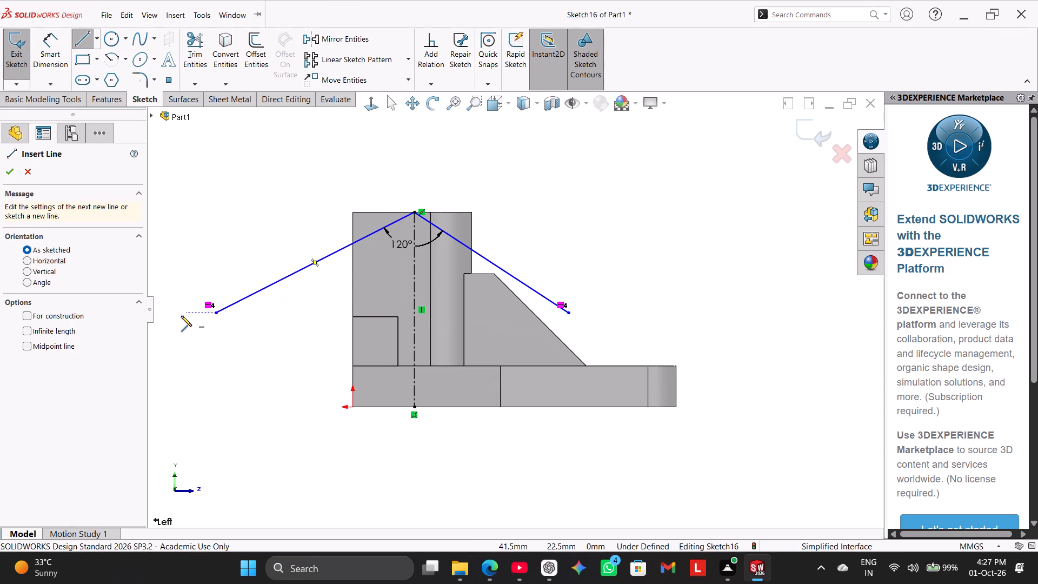
left_click(214, 311)
left_click(569, 311)
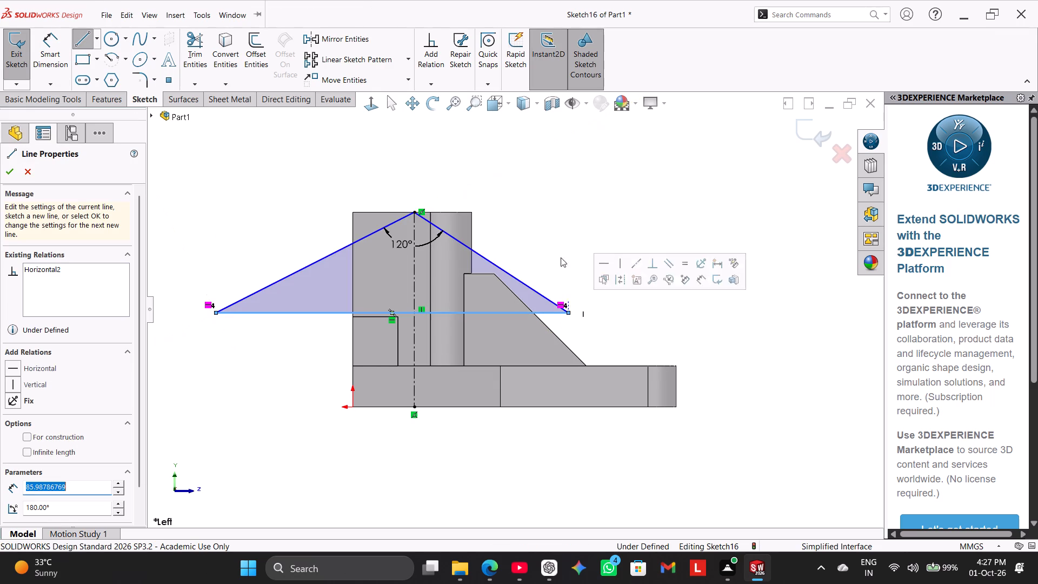
right_click(550, 190)
left_click(589, 195)
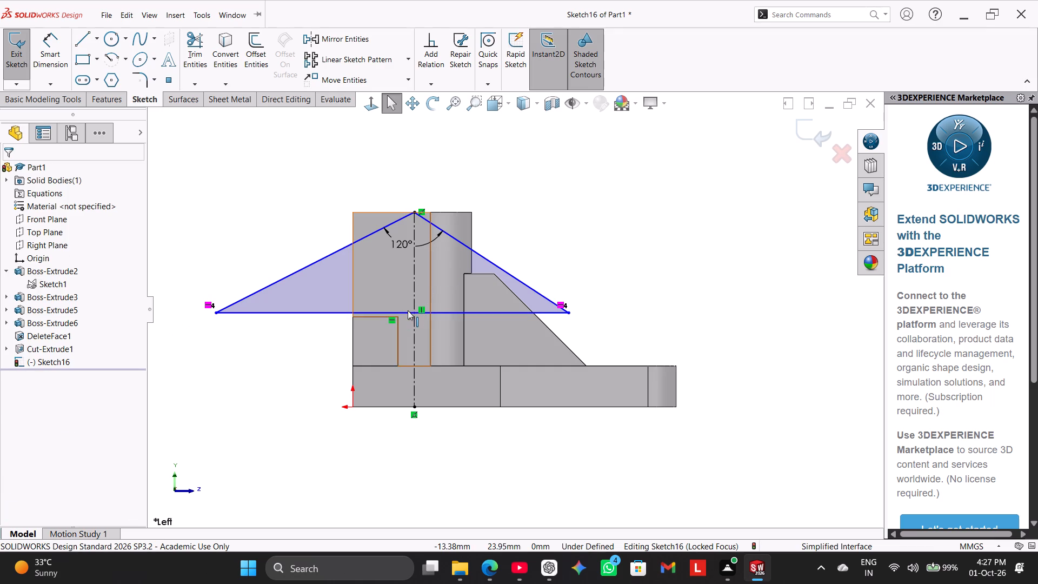
Move the triangle's base line up toward the apex until it is about 55 mm long.
left_click_drag(408, 310, 408, 280)
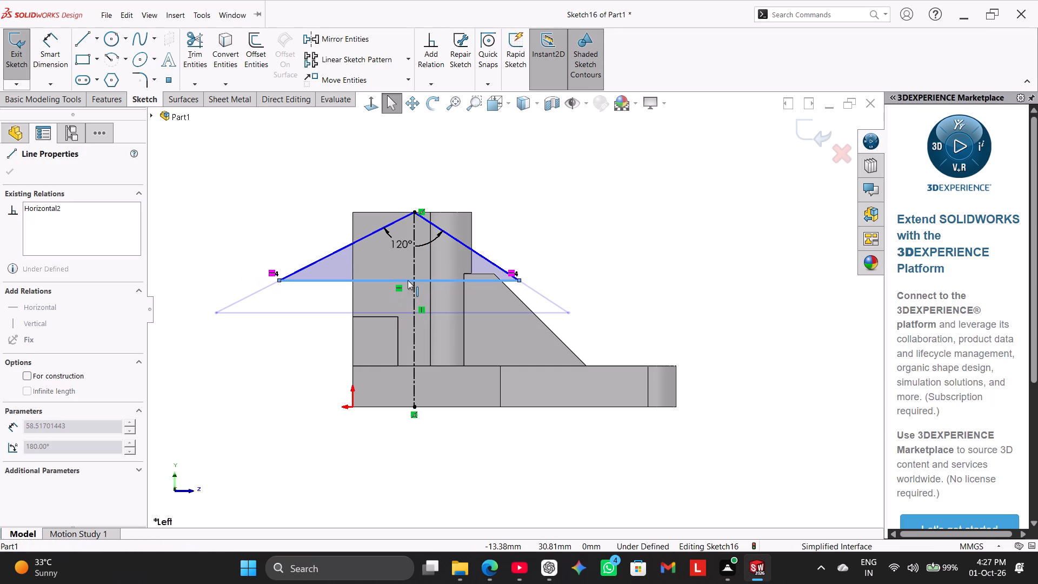
left_click_drag(408, 280, 408, 277)
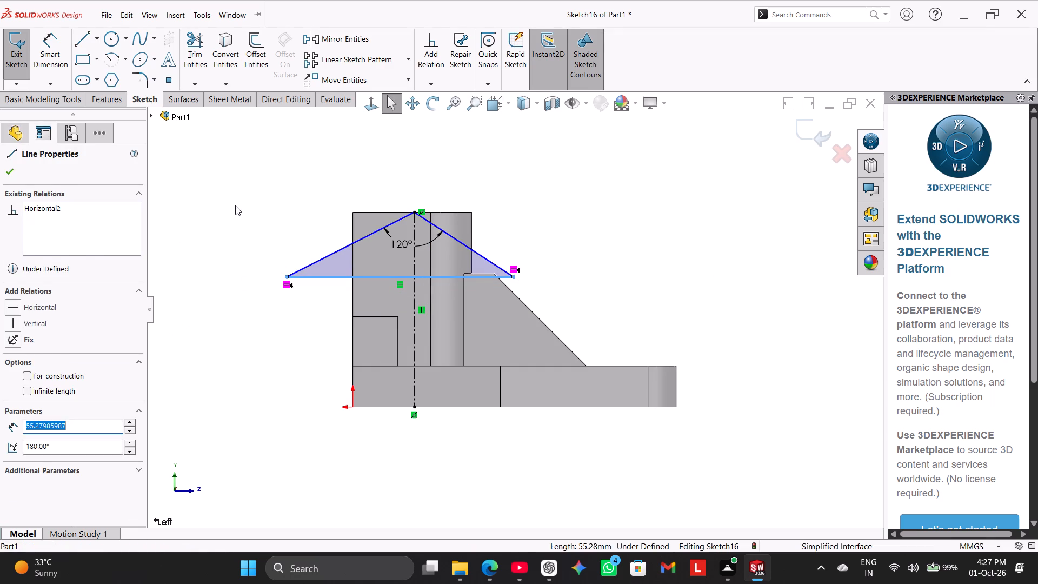
left_click(235, 205)
left_click(226, 227)
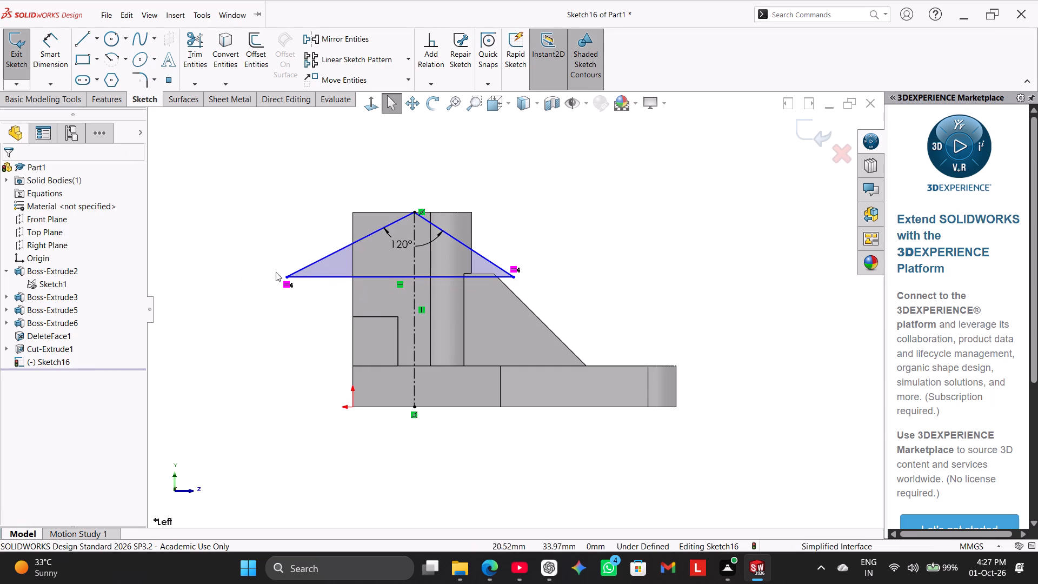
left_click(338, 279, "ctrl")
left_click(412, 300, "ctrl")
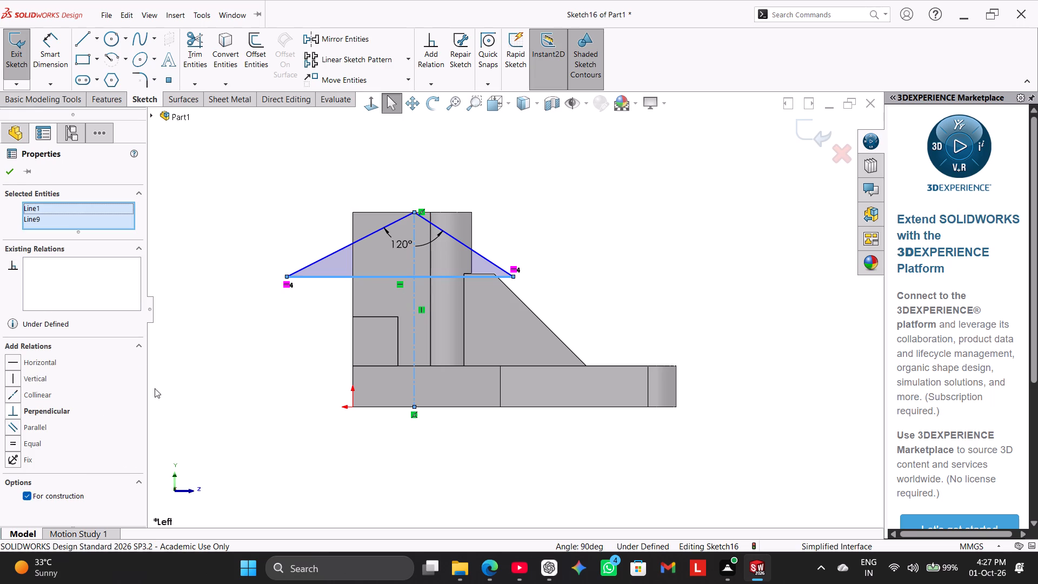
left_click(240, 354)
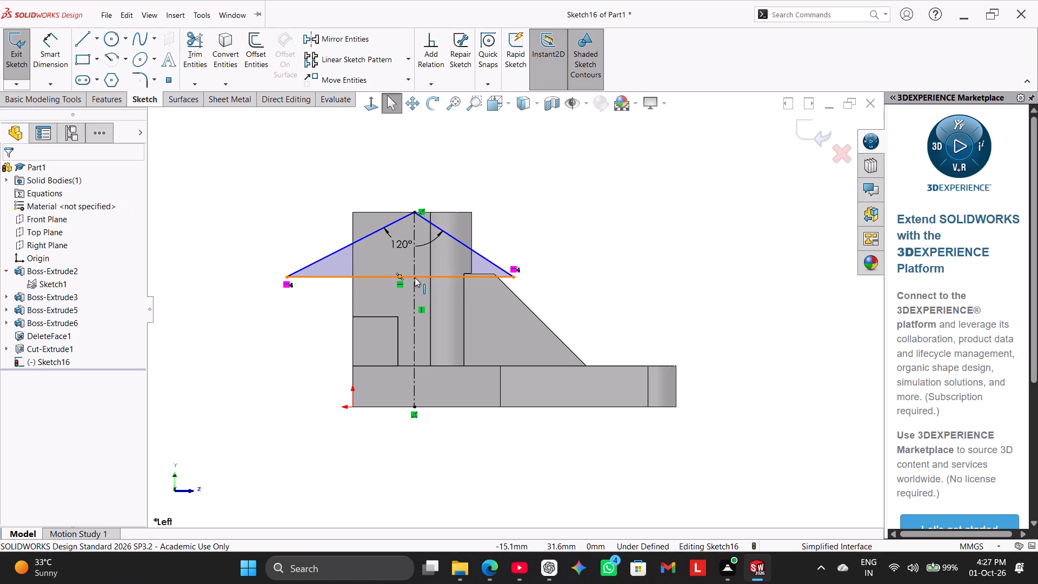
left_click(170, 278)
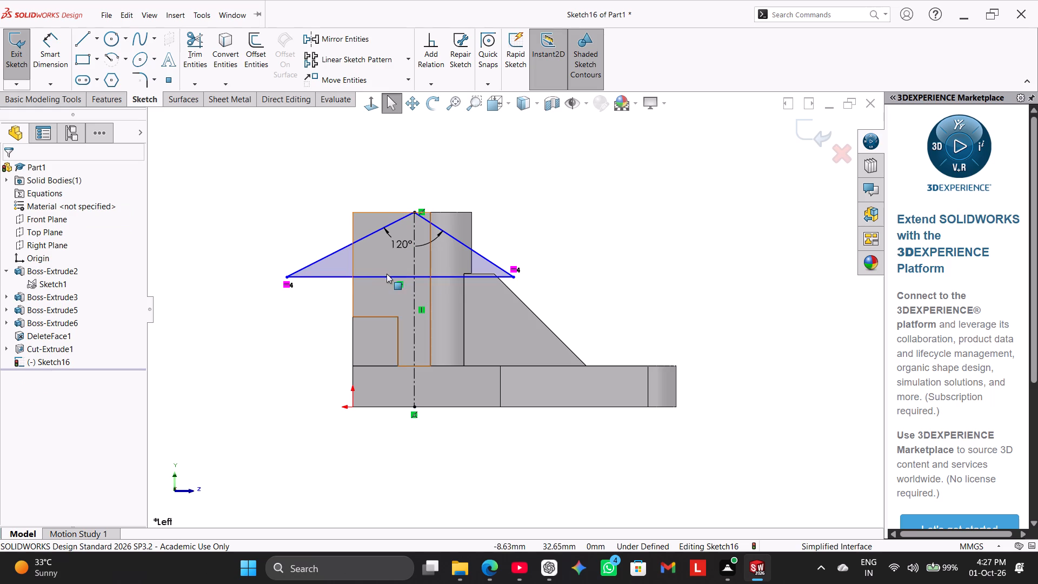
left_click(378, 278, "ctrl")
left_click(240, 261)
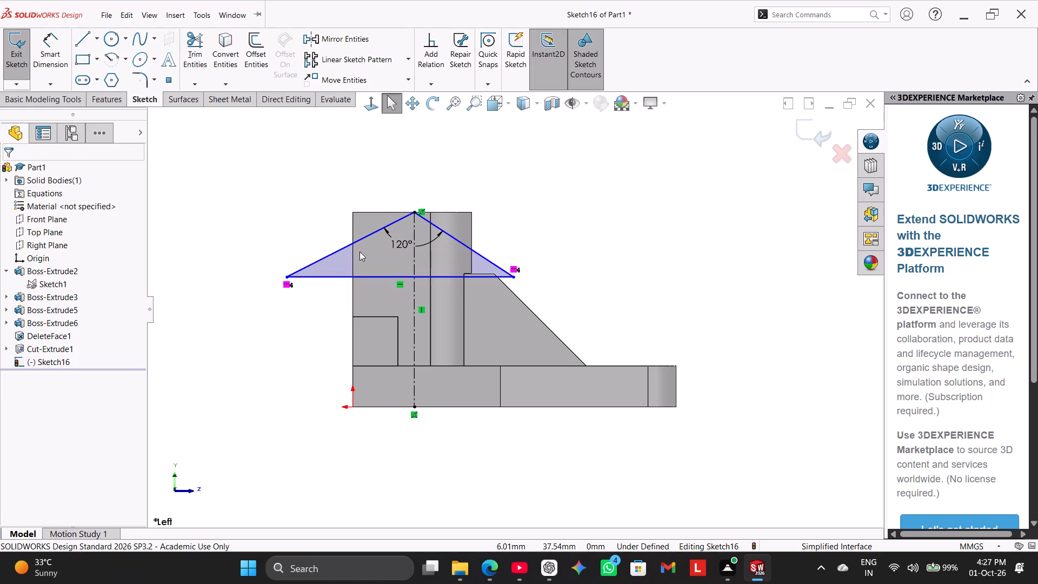
Add a Vertical relation between the triangle's apex and the midpoint of its base line.
left_click(414, 211, "ctrl")
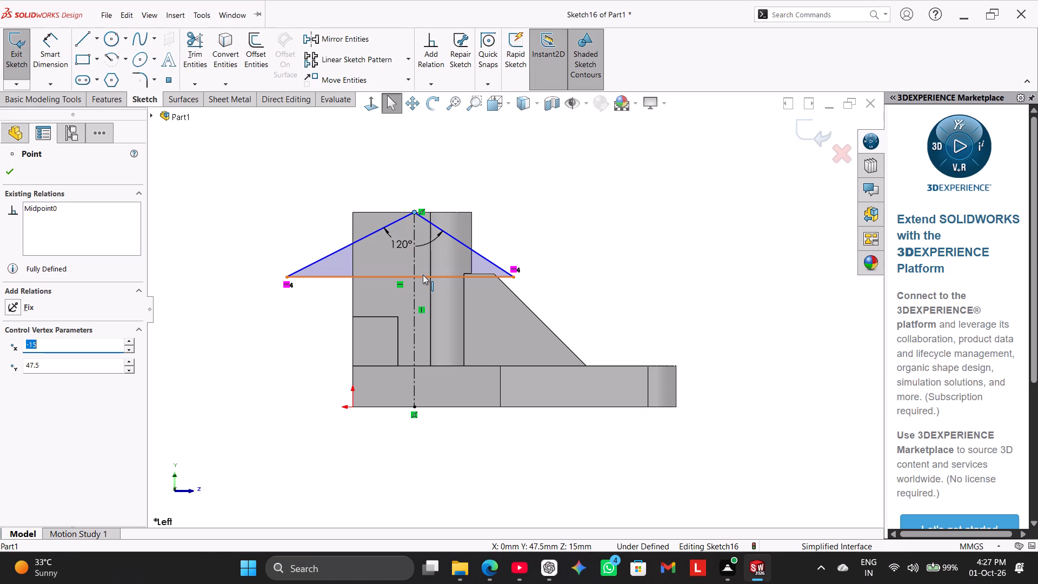
left_click(398, 276, "ctrl")
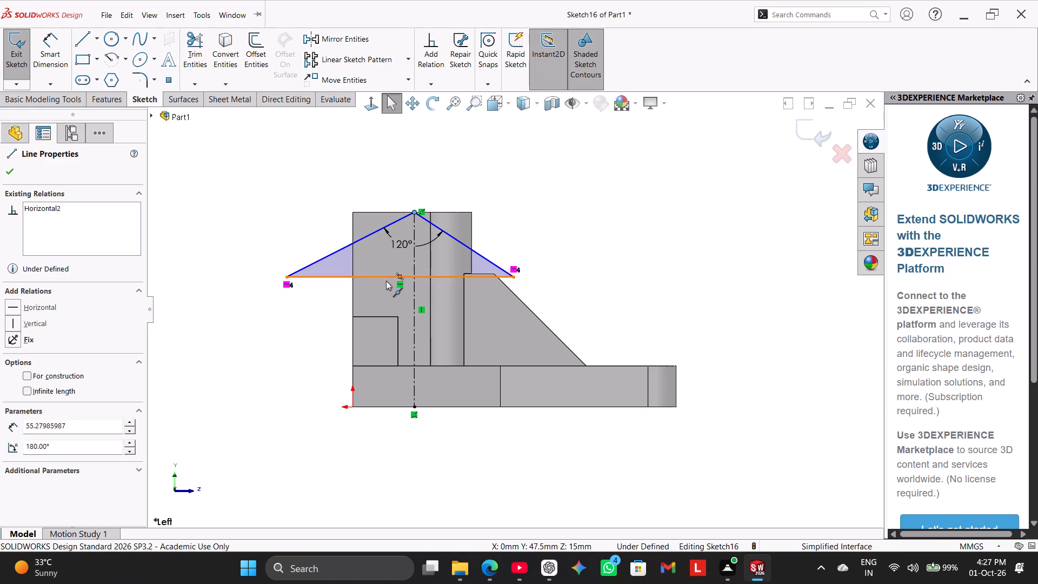
left_click(36, 374)
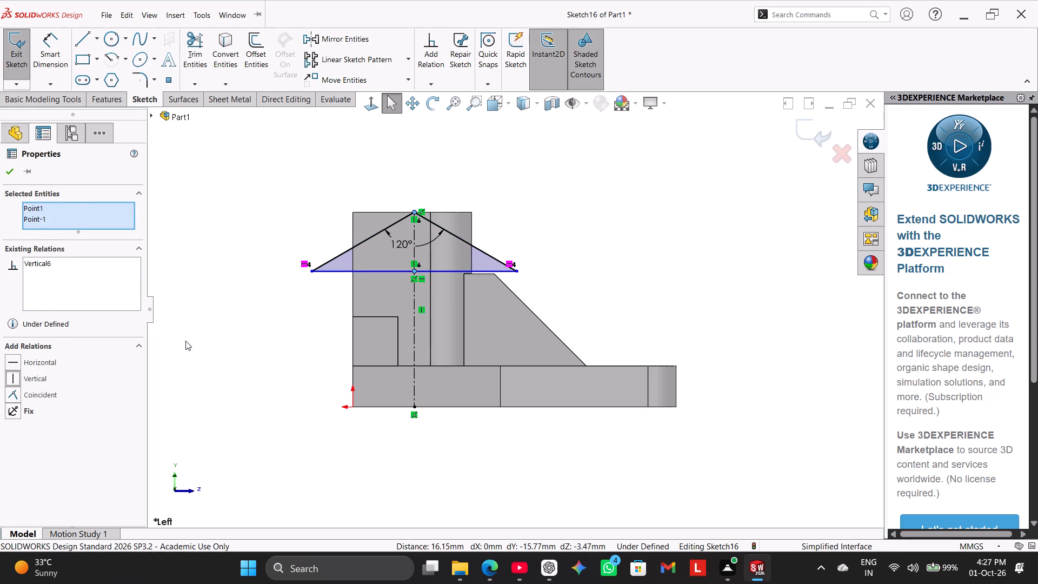
left_click(223, 322)
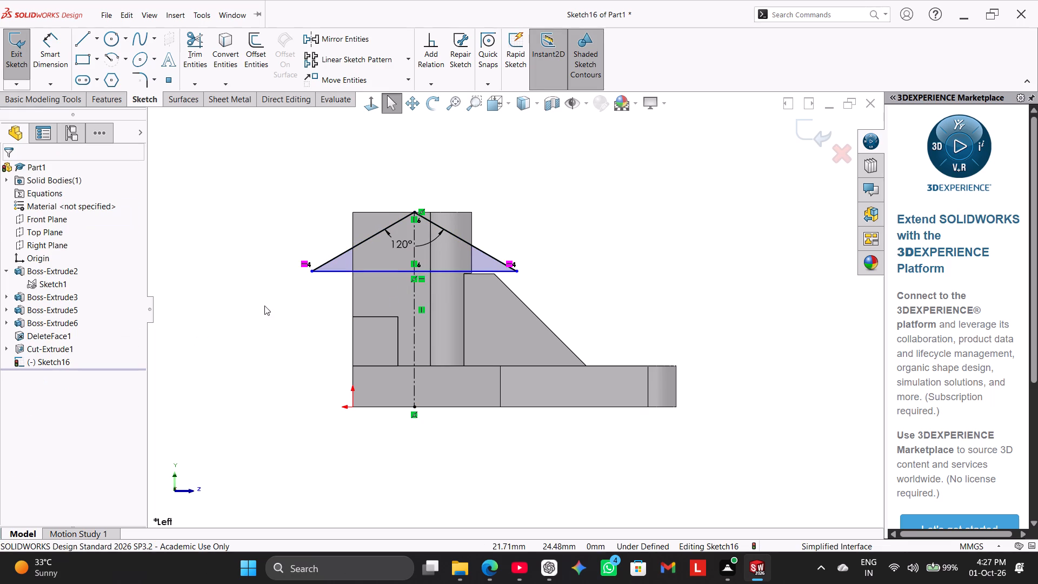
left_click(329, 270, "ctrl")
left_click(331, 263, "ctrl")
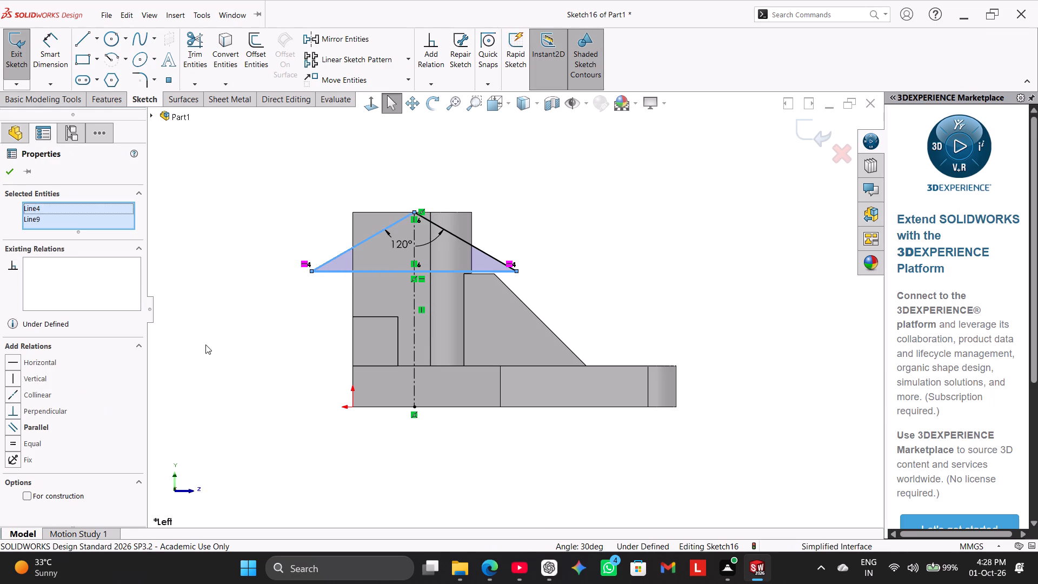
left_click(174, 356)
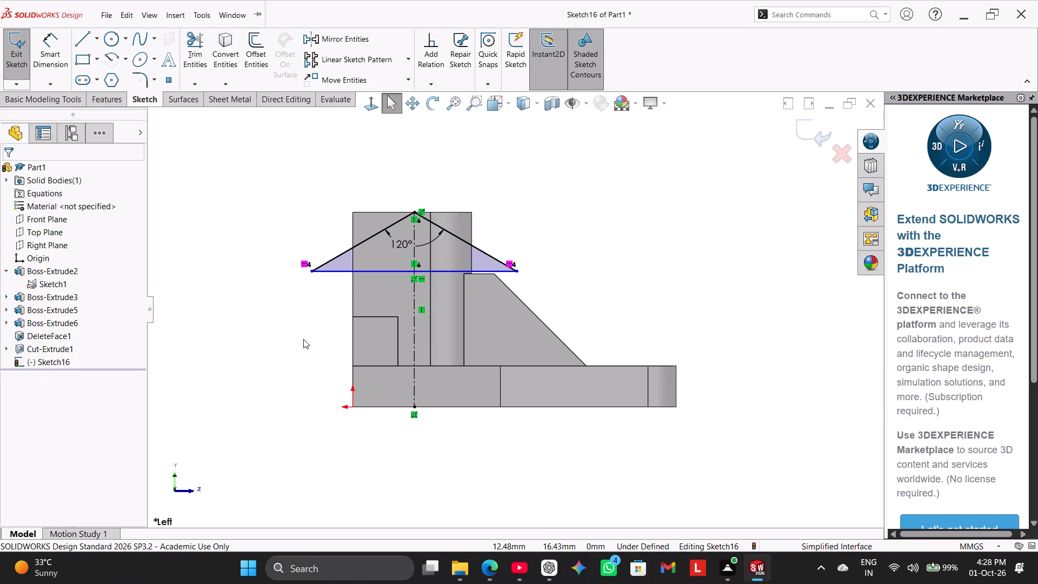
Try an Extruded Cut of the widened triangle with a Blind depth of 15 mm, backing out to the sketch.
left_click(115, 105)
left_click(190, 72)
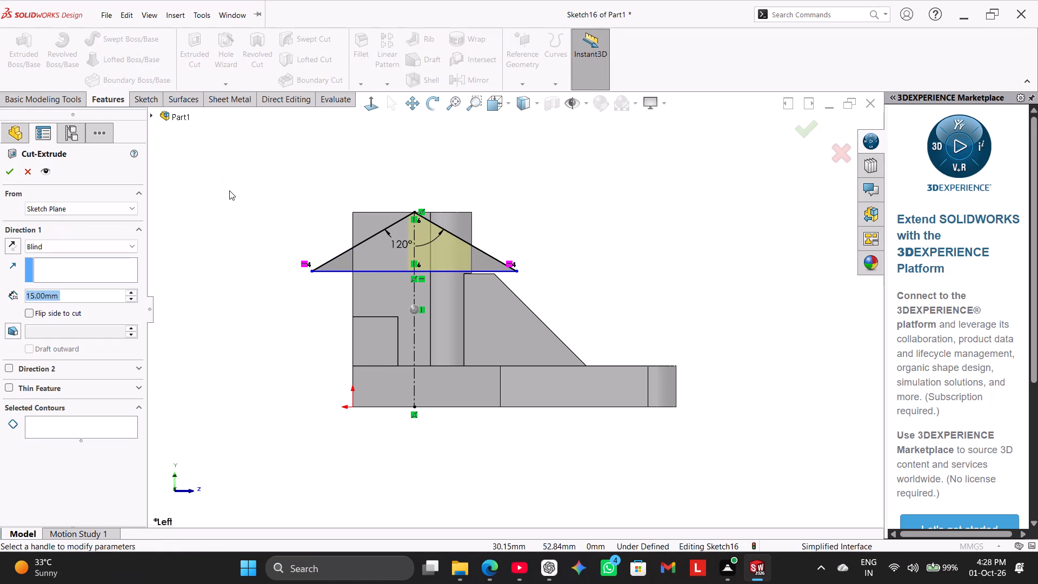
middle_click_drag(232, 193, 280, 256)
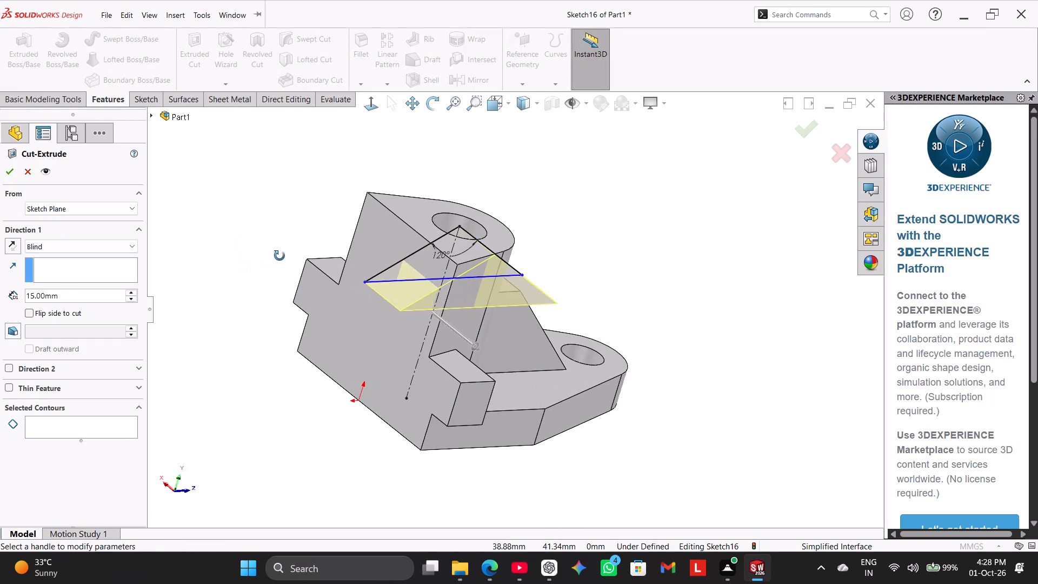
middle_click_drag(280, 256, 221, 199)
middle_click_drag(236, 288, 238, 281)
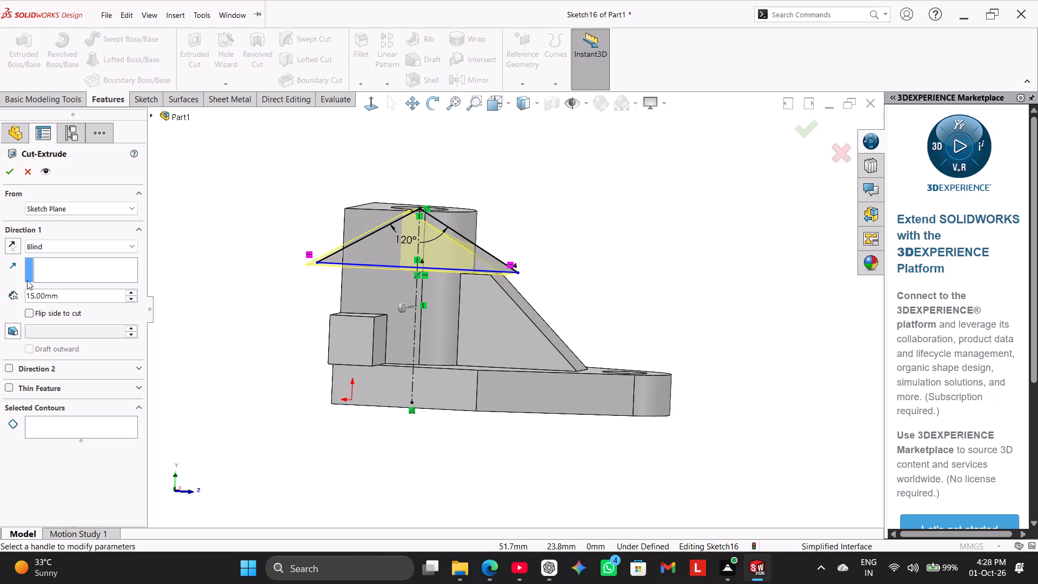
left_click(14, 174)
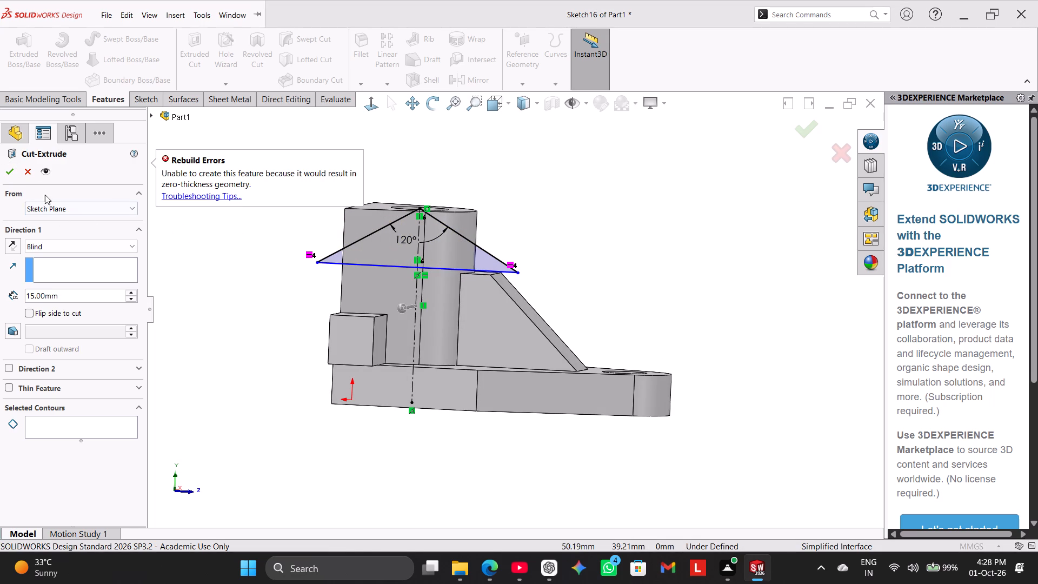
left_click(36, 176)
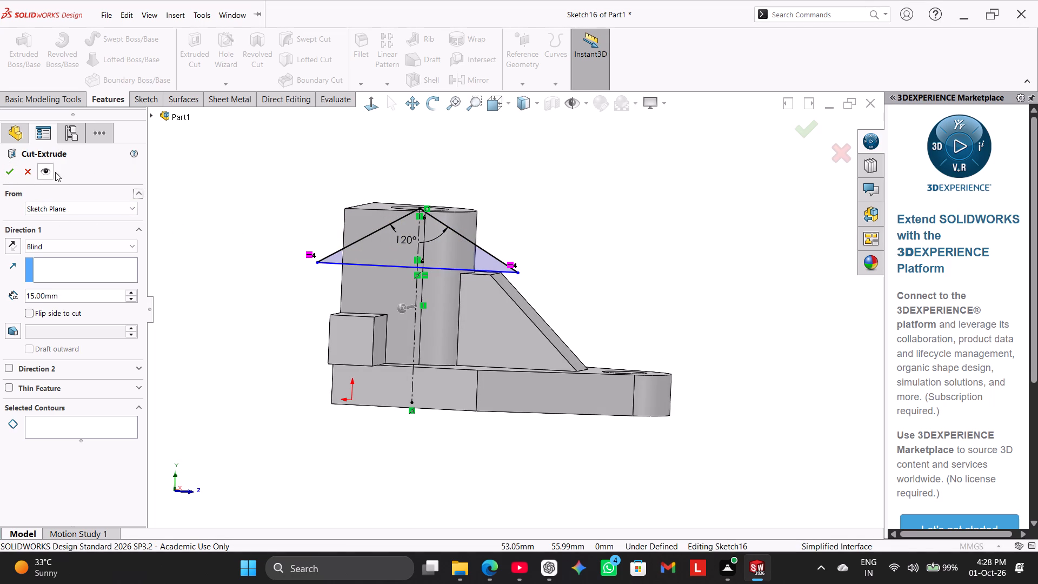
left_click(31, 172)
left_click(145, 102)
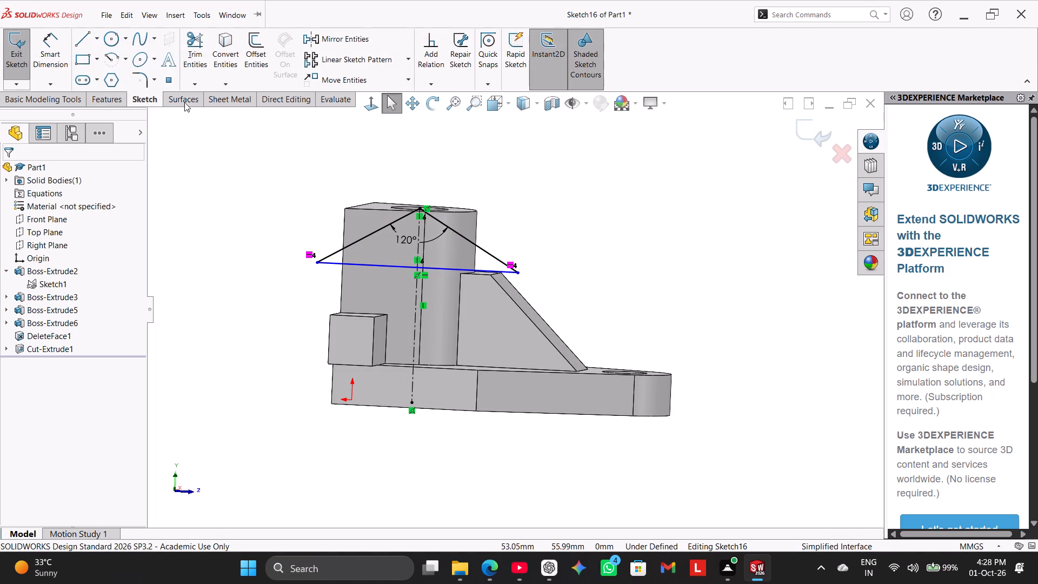
Move the triangle's base line up toward the apex until it is about 30 mm long.
left_click(371, 104)
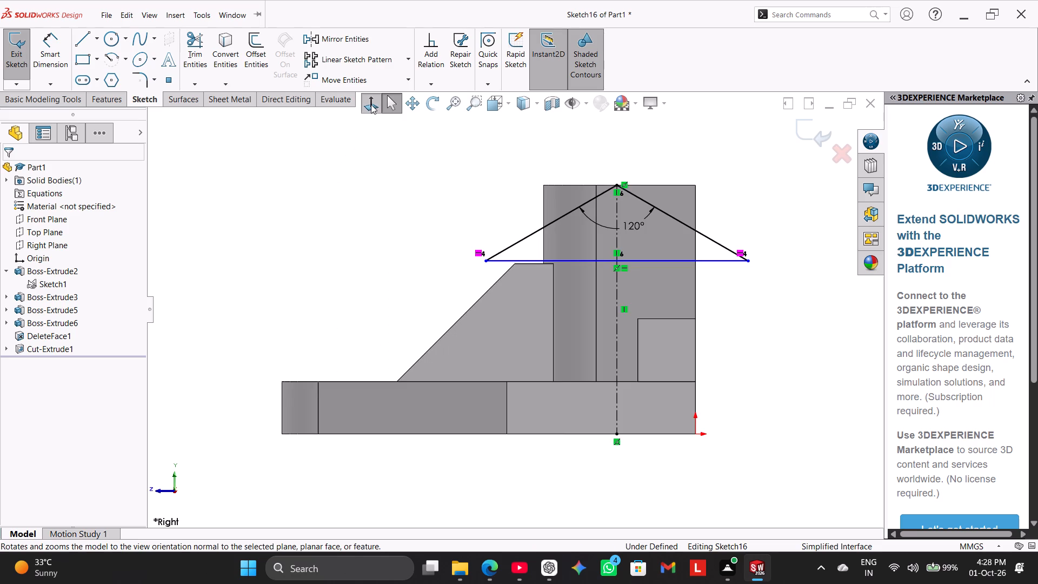
left_click(371, 104)
left_click(371, 104)
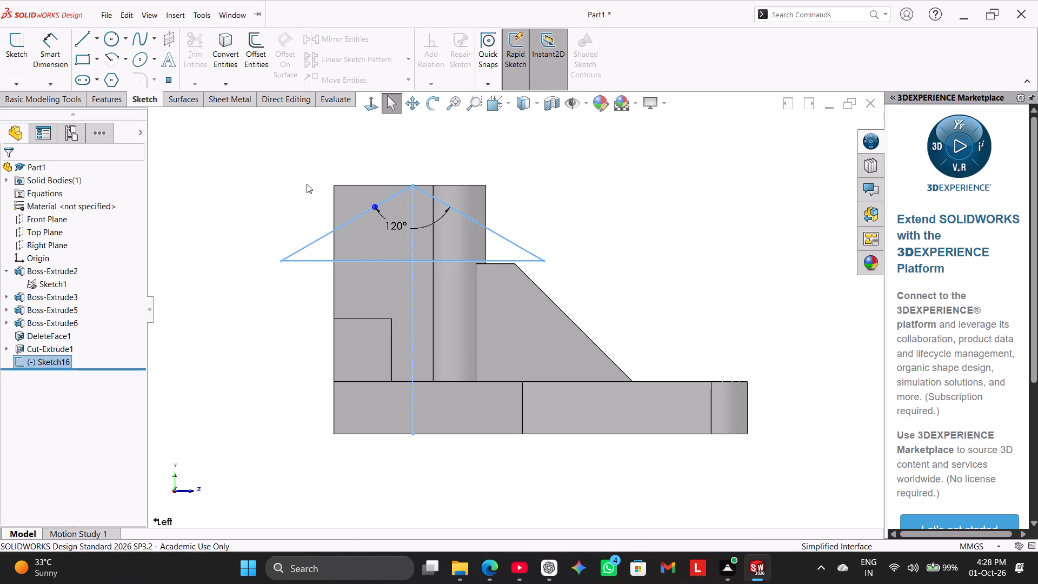
left_click(290, 198)
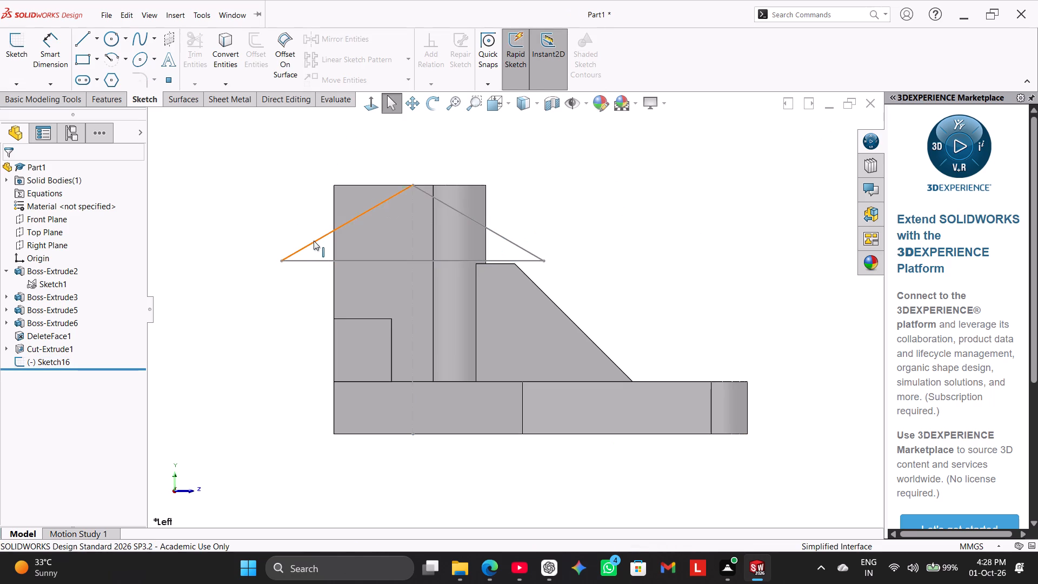
double_click(316, 243)
left_click(369, 96)
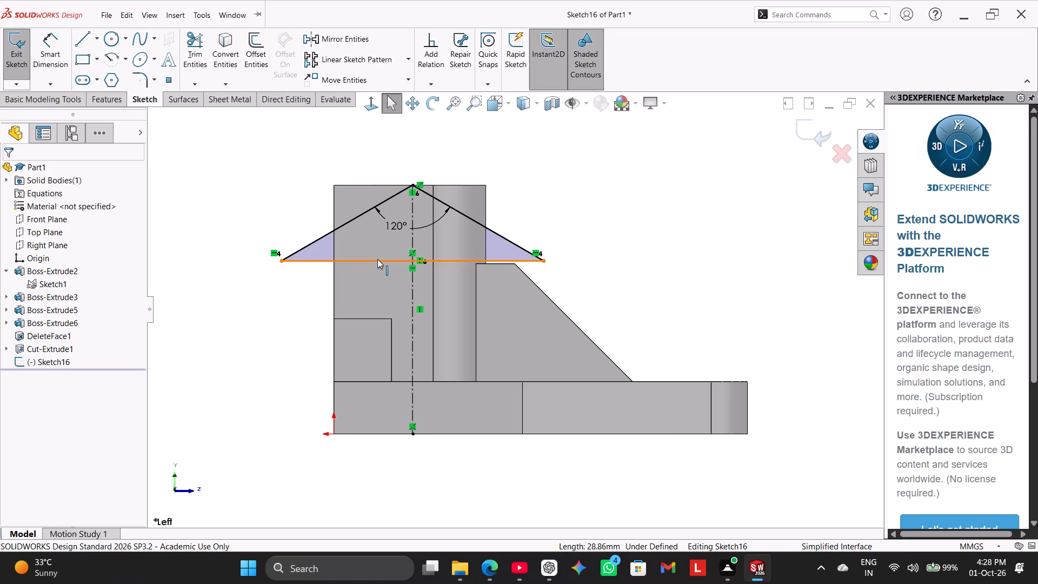
left_click_drag(377, 259, 378, 248)
left_click(299, 281)
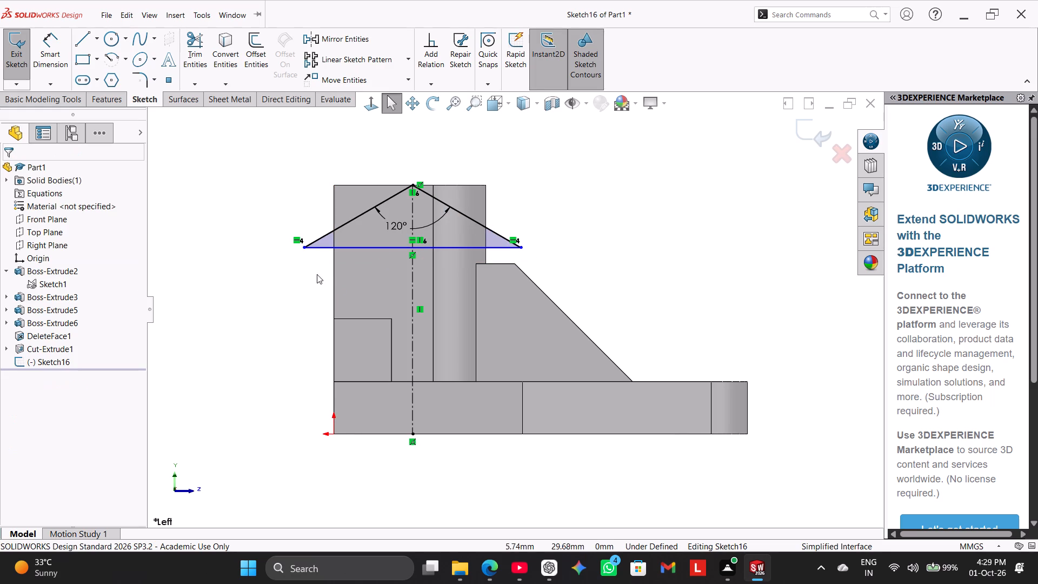
left_click_drag(378, 249, 378, 247)
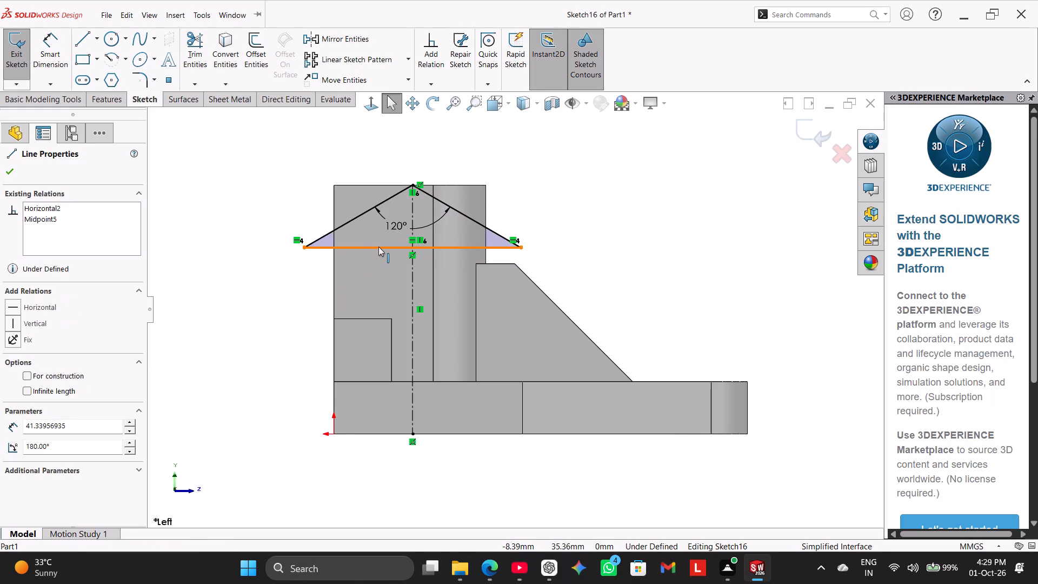
left_click_drag(378, 247, 383, 228)
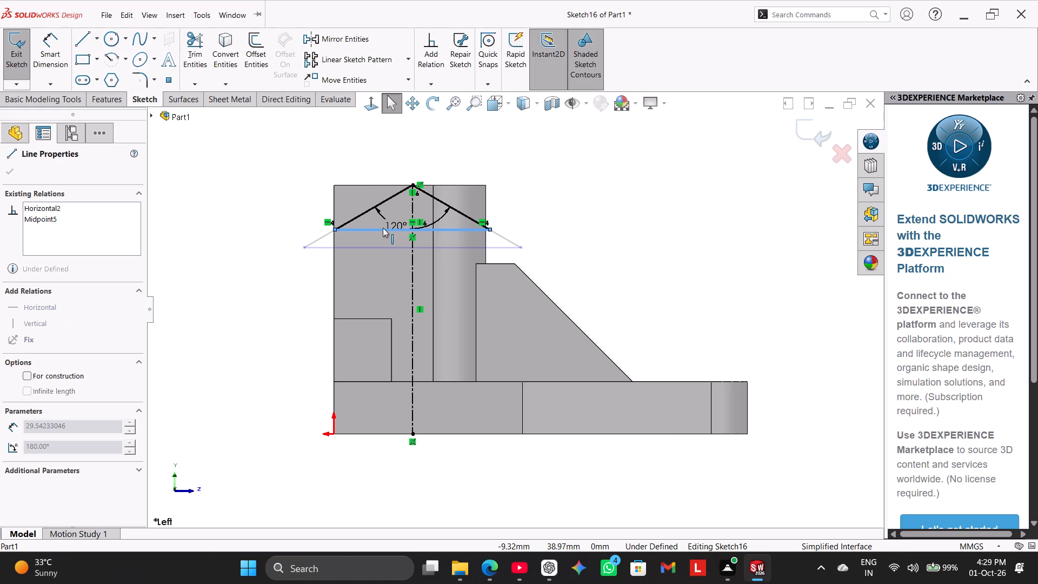
left_click_drag(383, 228, 383, 231)
left_click_drag(383, 231, 383, 230)
left_click(304, 251)
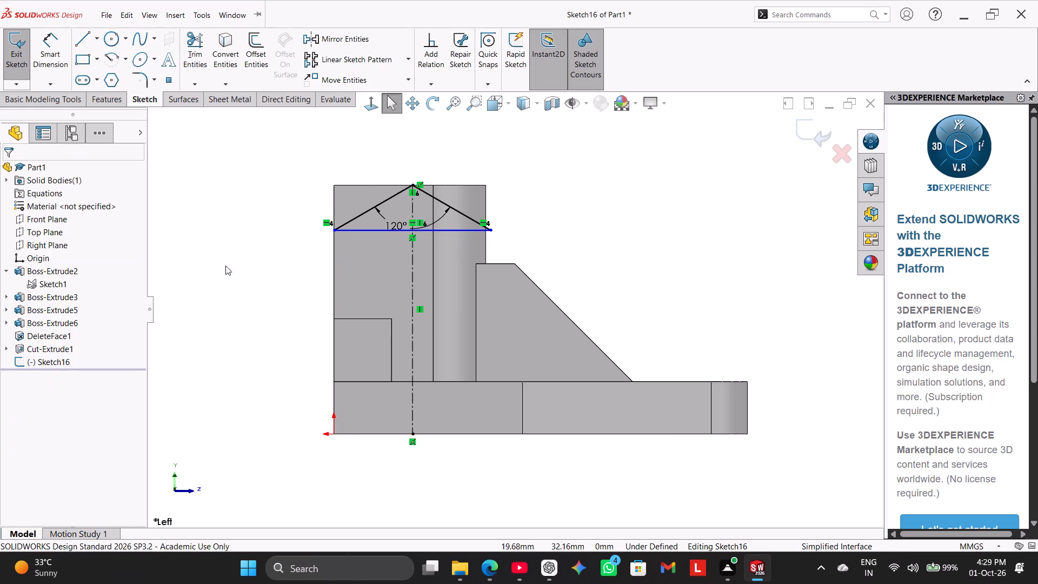
Add a Coincident relation between the base line's rib-side endpoint and the silhouette edge of the boss's rounded side.
left_click(491, 229, "ctrl")
left_click(488, 212, "ctrl")
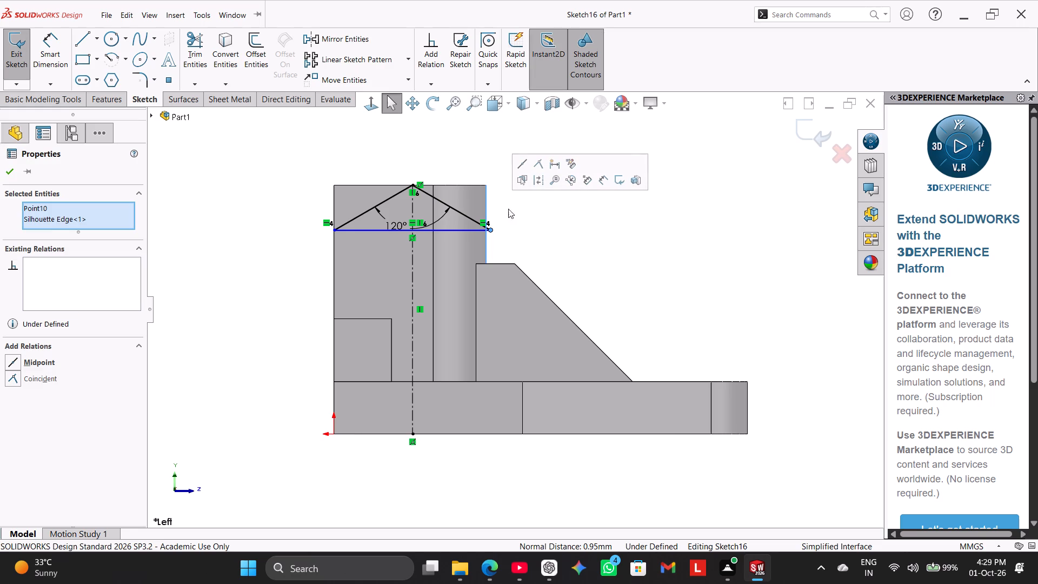
left_click(534, 168)
left_click(522, 218)
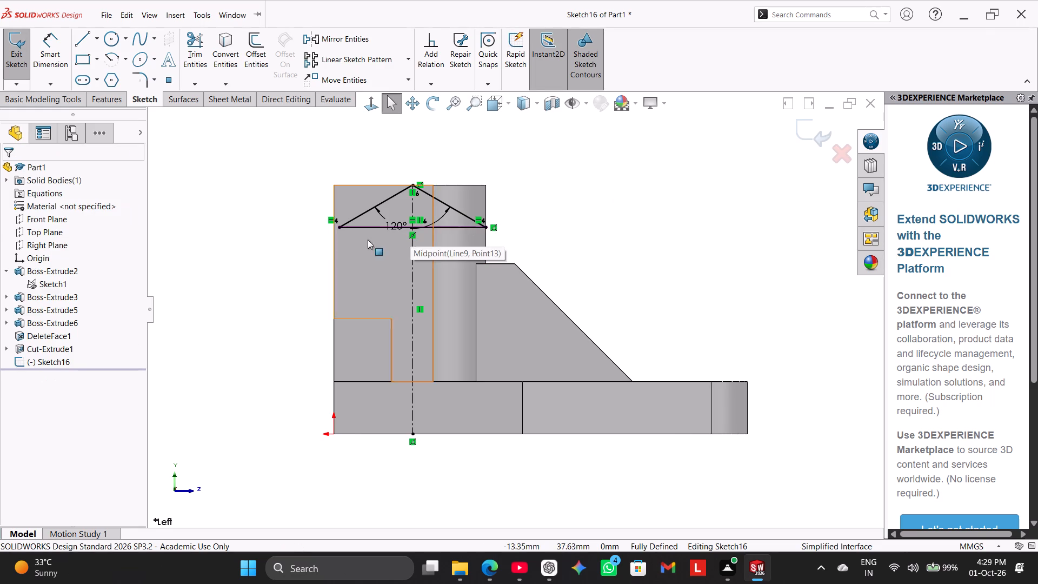
Add a Coincident relation between the base line's other endpoint and the boss's flat back edge.
left_click(339, 230, "ctrl")
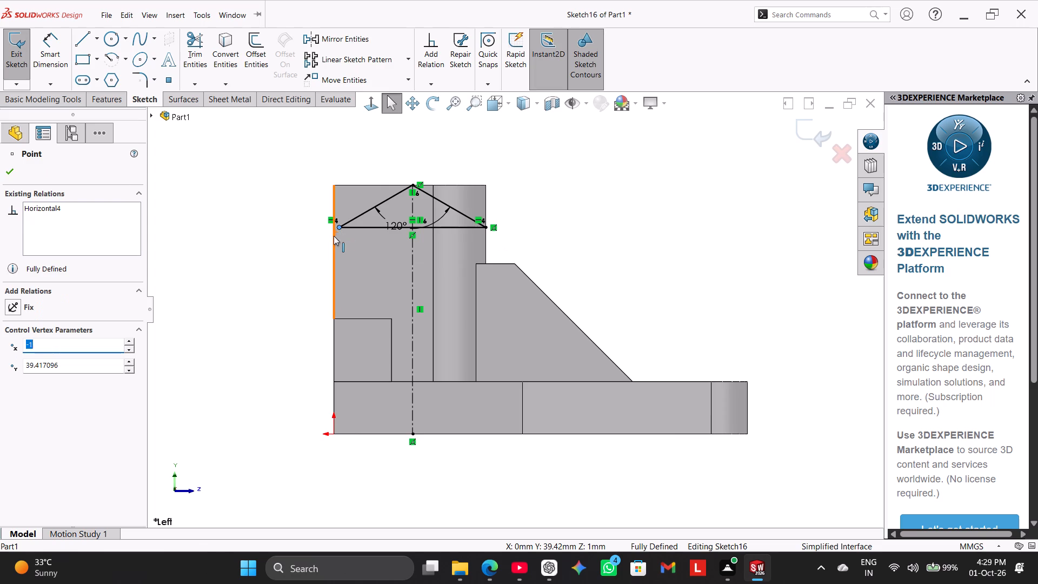
left_click(334, 236, "ctrl")
left_click(35, 377)
left_click(244, 285)
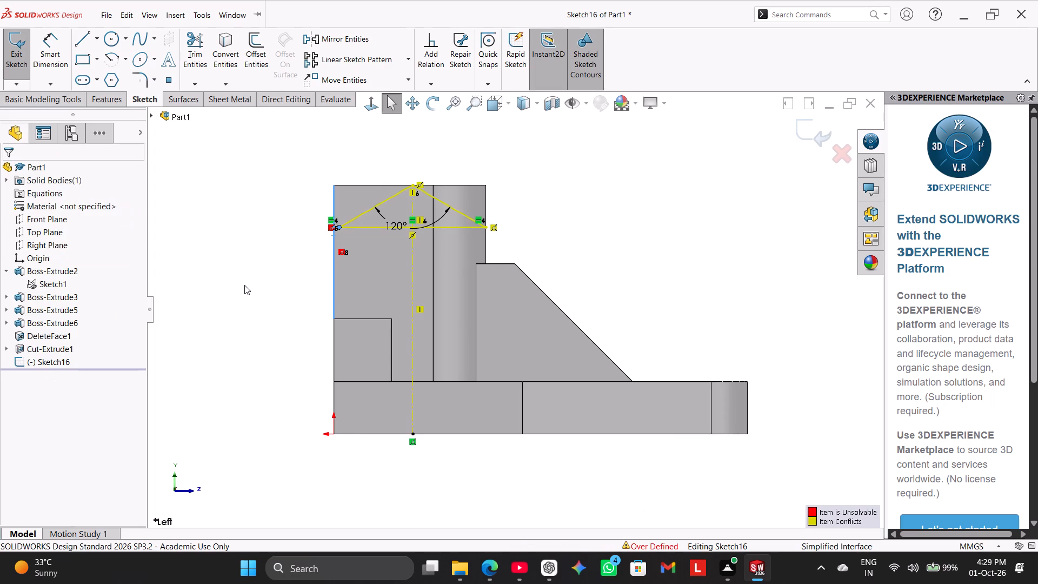
Delete the conflicting Midpoint relation on the triangle's base line.
right_click(412, 237)
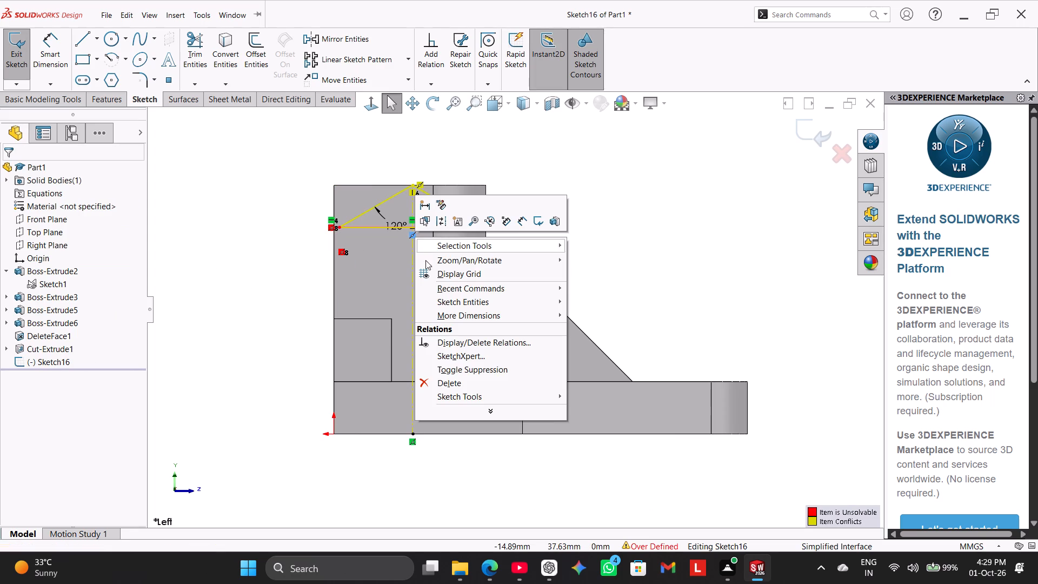
left_click(460, 383)
left_click(269, 317)
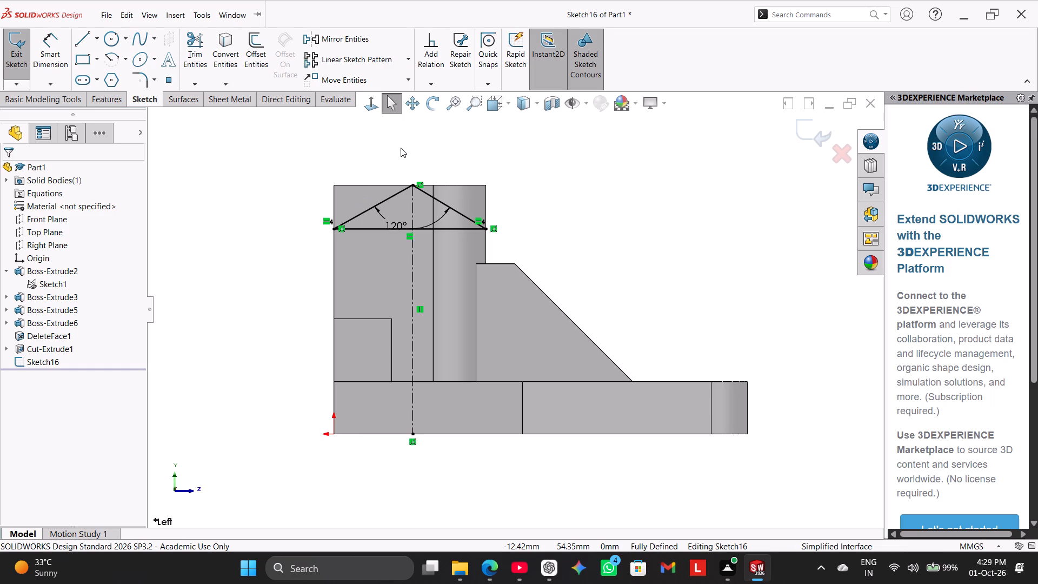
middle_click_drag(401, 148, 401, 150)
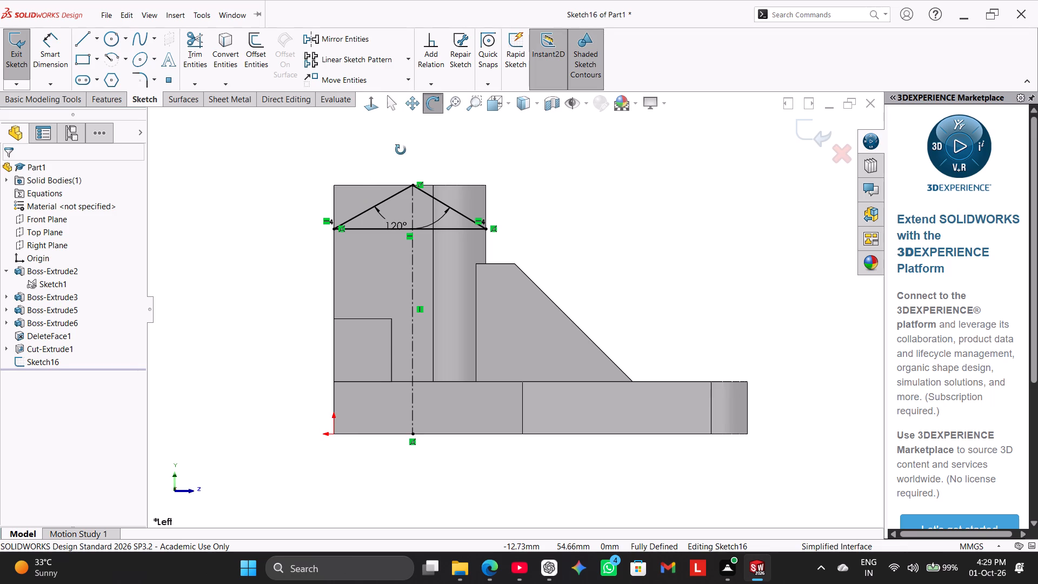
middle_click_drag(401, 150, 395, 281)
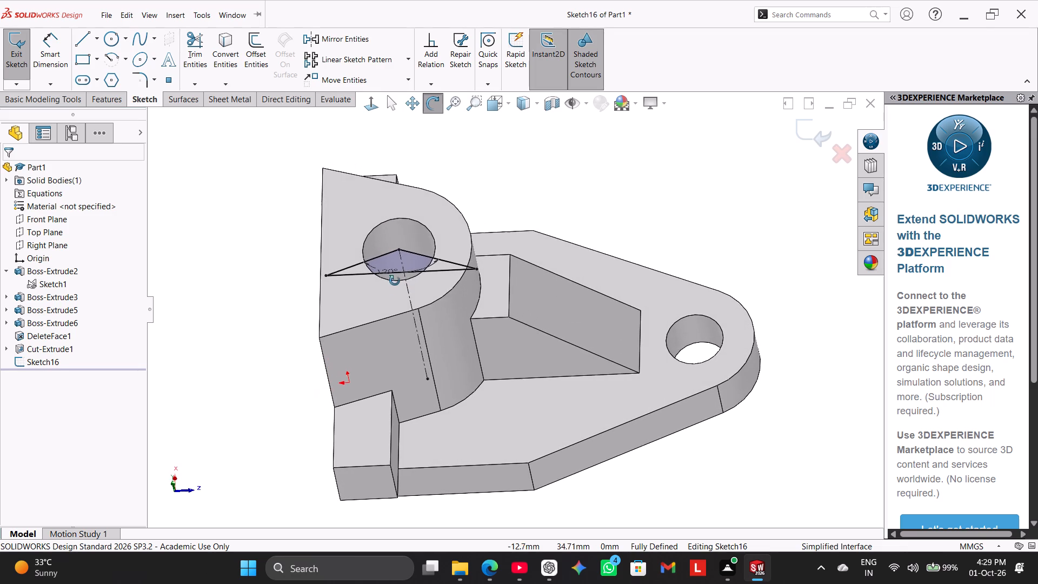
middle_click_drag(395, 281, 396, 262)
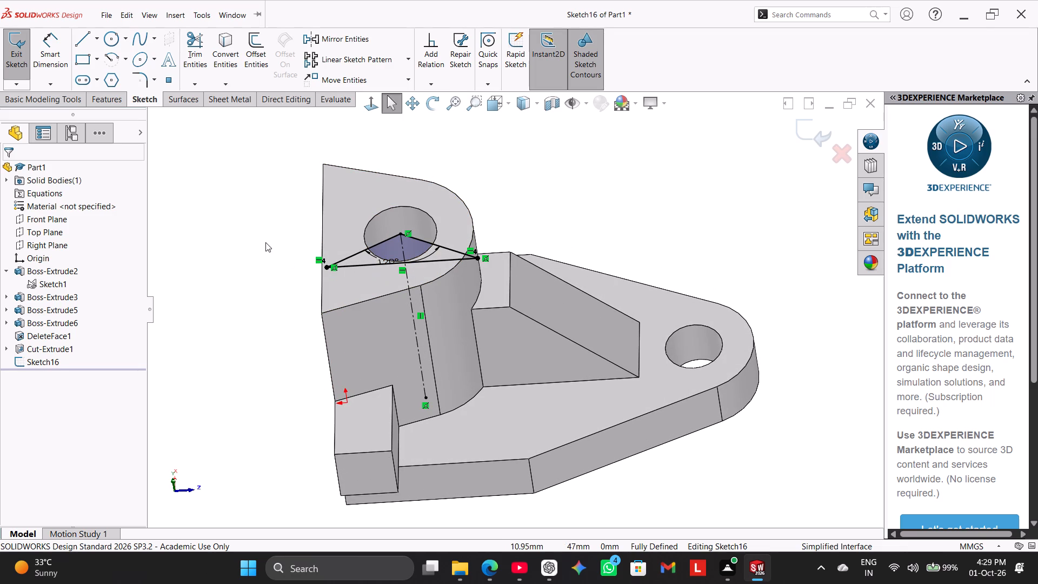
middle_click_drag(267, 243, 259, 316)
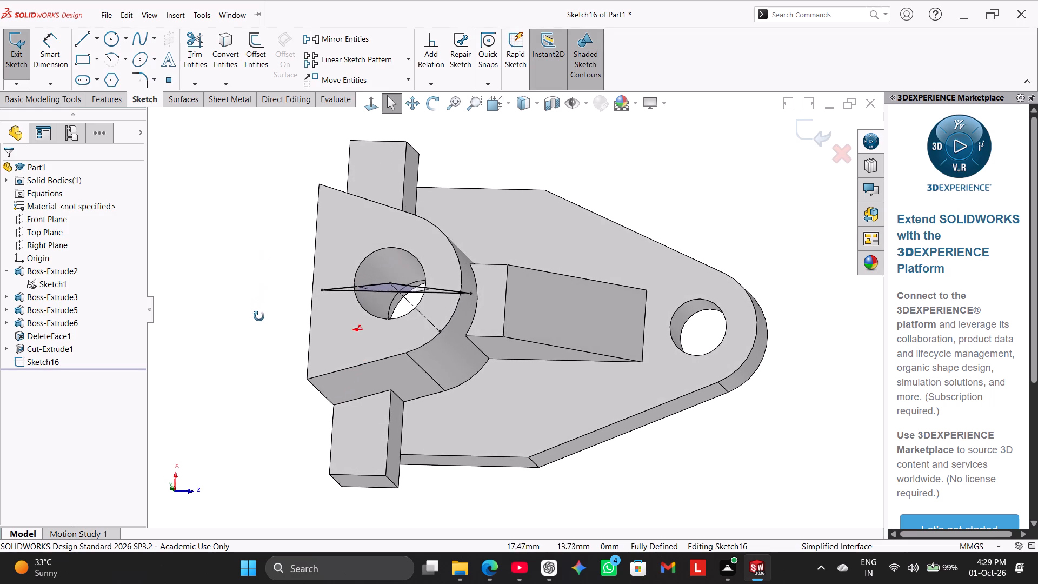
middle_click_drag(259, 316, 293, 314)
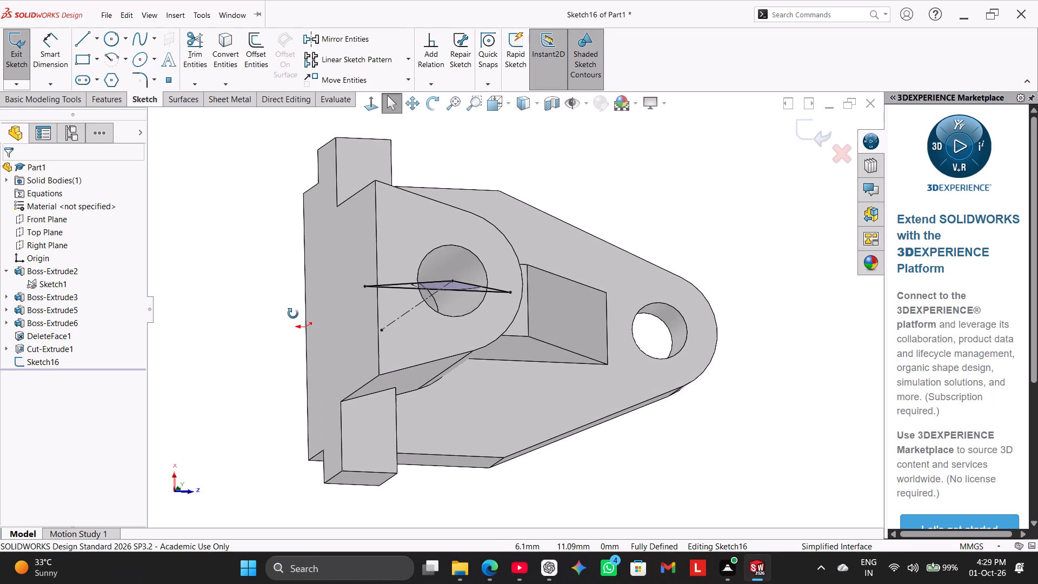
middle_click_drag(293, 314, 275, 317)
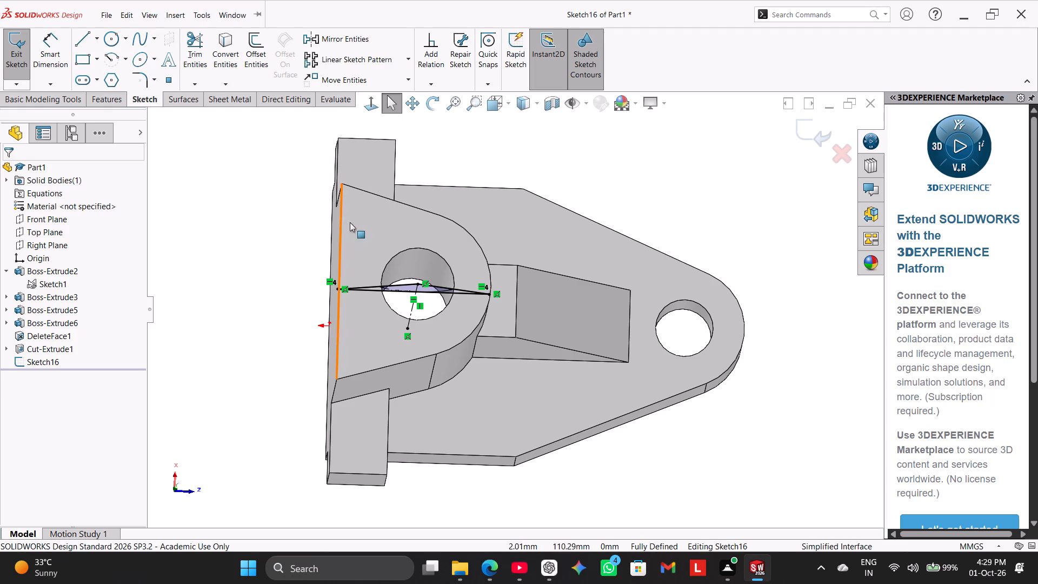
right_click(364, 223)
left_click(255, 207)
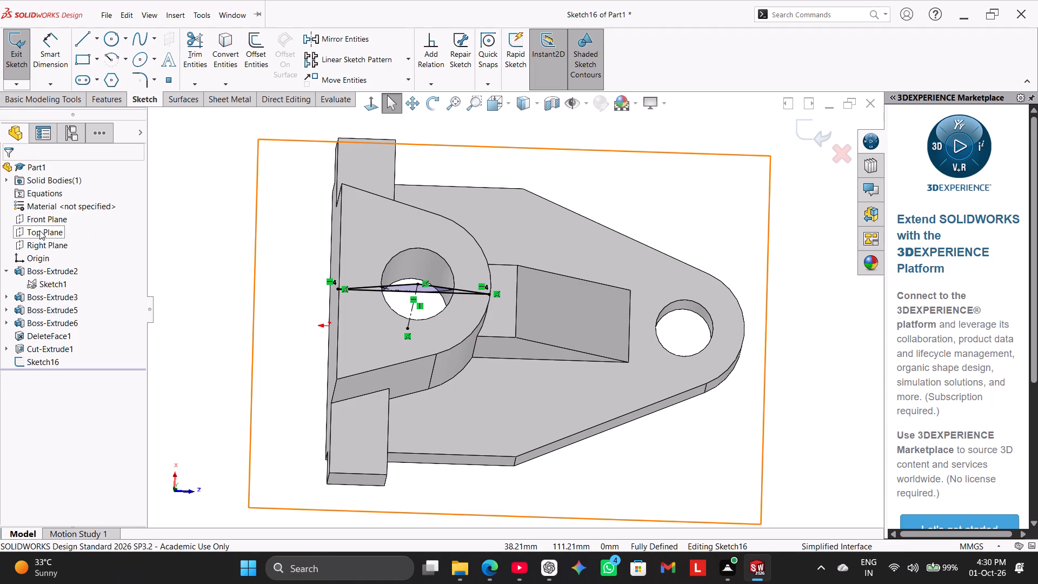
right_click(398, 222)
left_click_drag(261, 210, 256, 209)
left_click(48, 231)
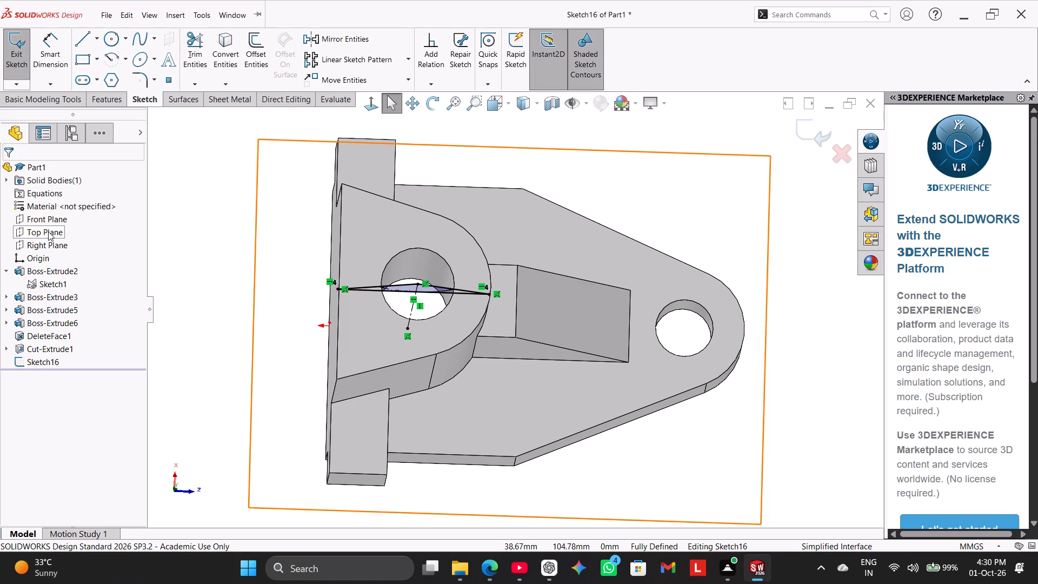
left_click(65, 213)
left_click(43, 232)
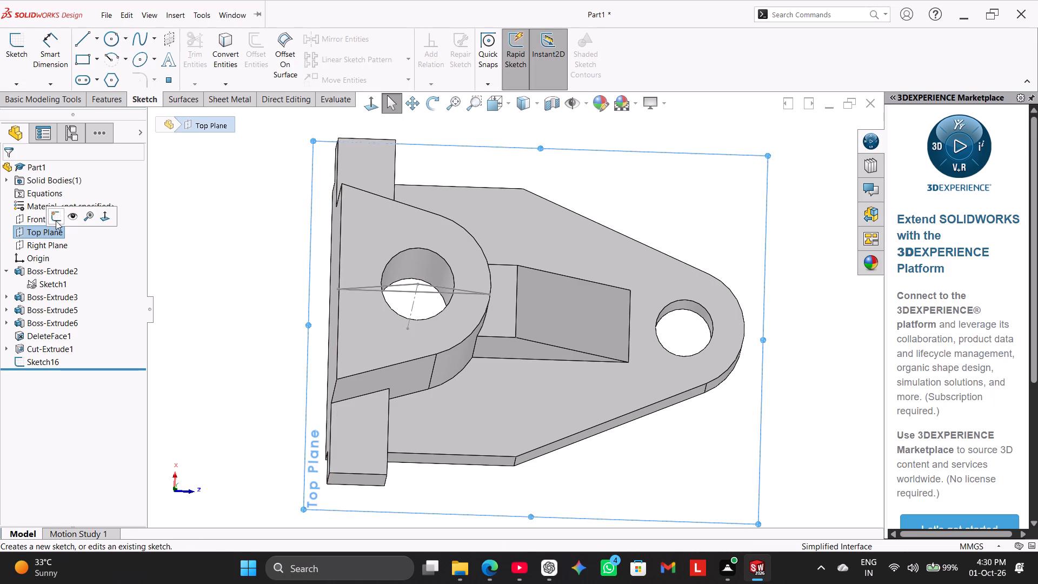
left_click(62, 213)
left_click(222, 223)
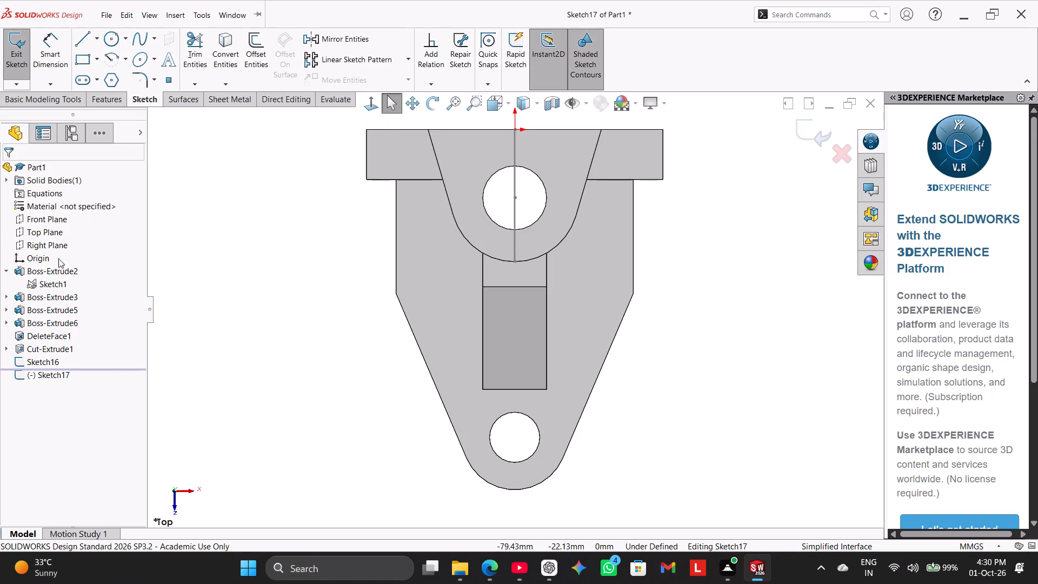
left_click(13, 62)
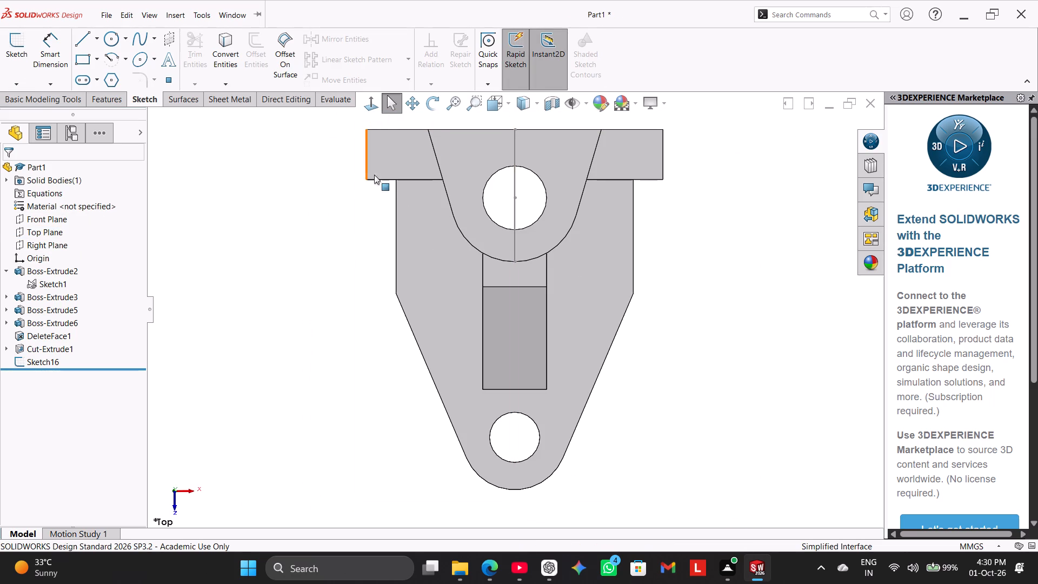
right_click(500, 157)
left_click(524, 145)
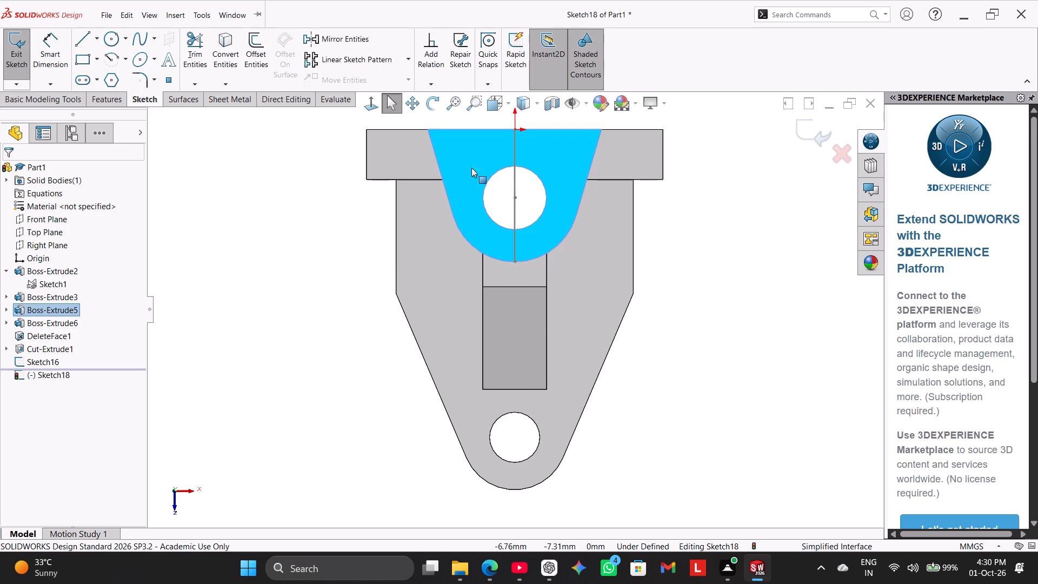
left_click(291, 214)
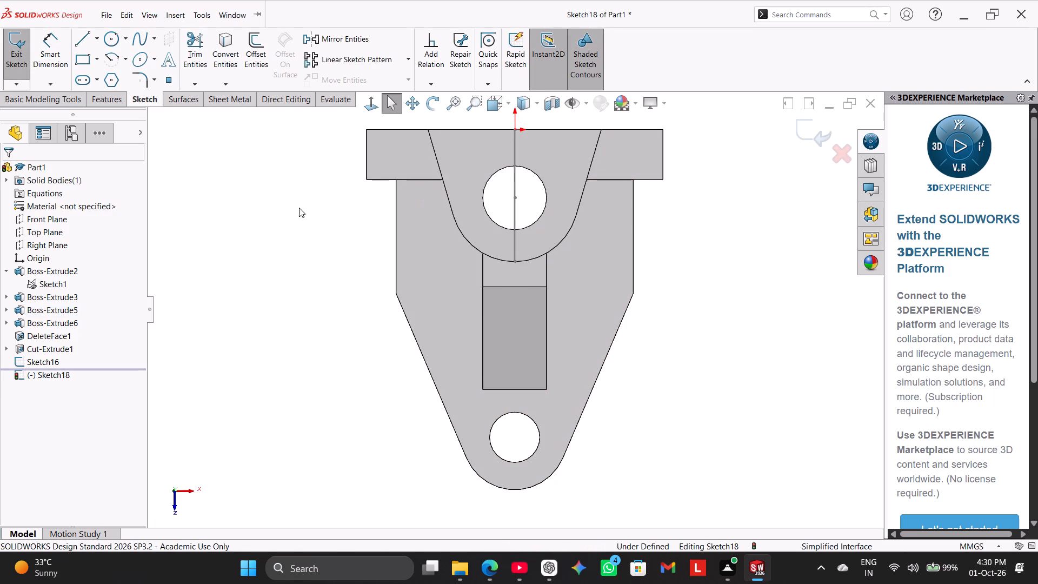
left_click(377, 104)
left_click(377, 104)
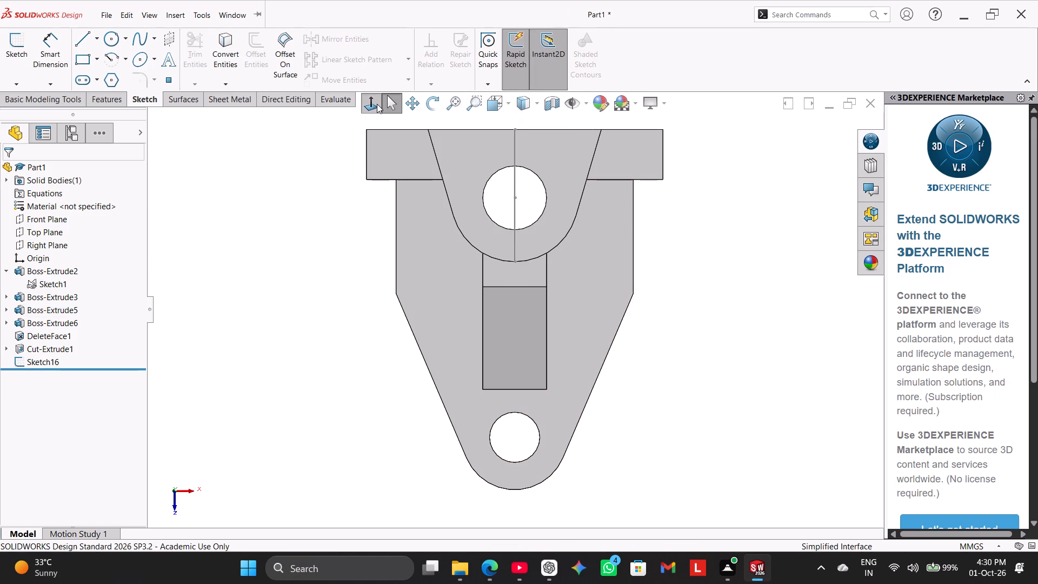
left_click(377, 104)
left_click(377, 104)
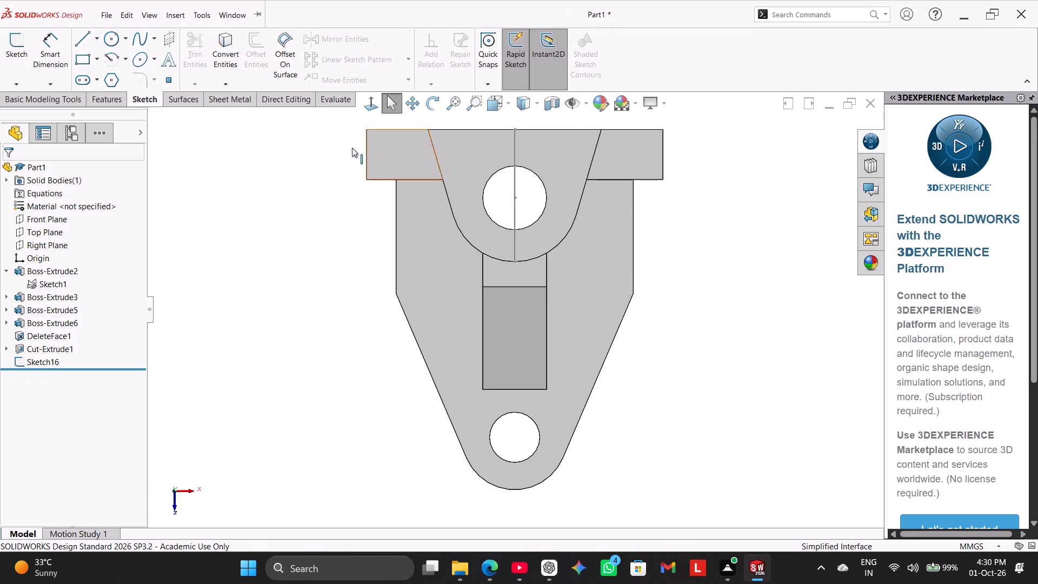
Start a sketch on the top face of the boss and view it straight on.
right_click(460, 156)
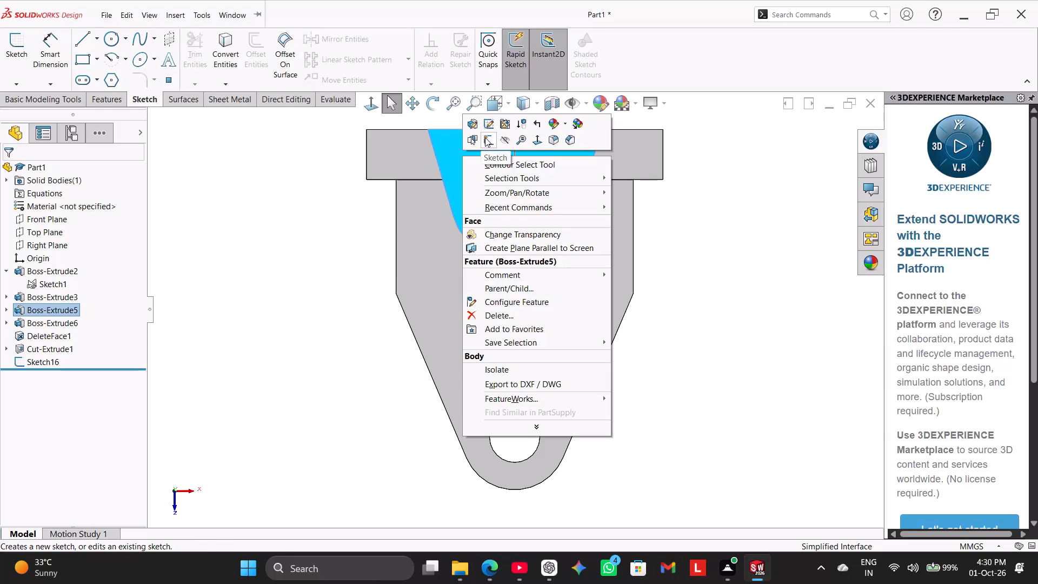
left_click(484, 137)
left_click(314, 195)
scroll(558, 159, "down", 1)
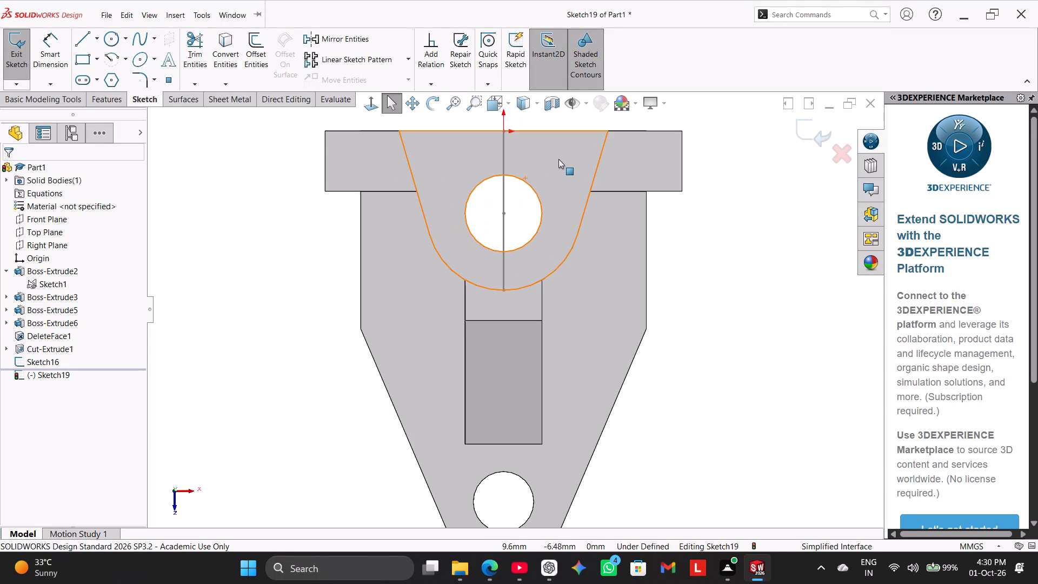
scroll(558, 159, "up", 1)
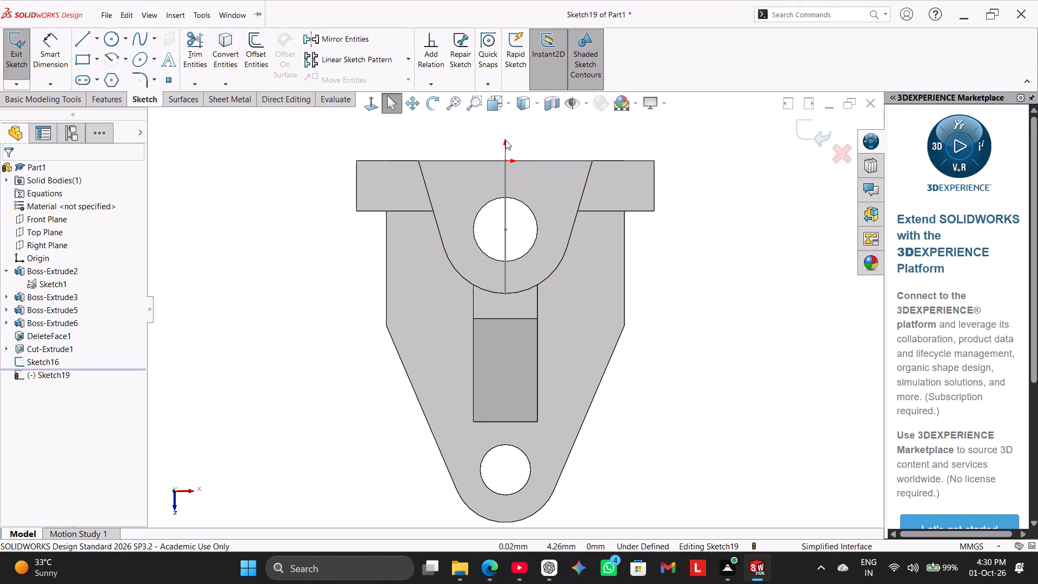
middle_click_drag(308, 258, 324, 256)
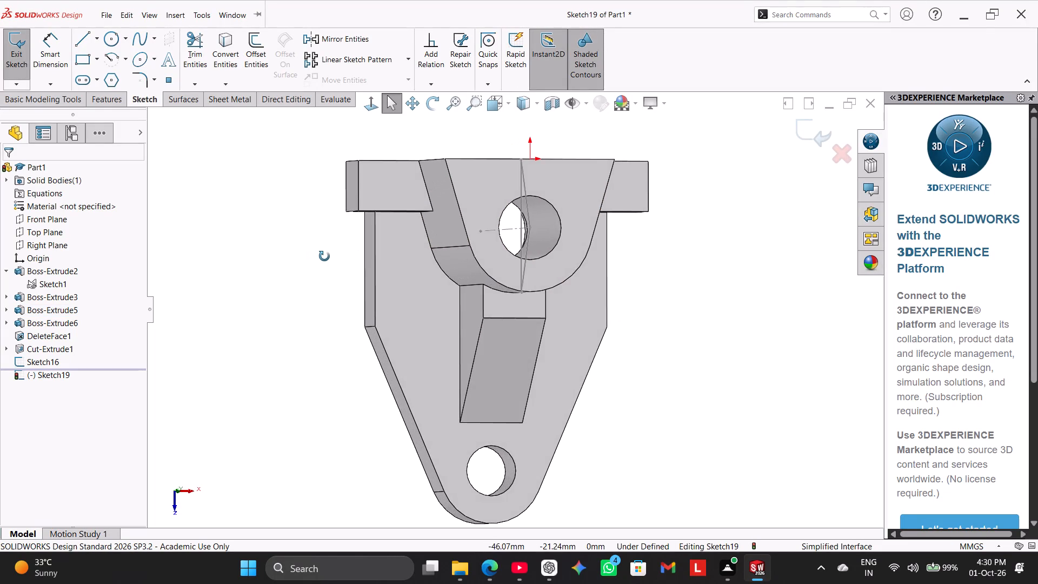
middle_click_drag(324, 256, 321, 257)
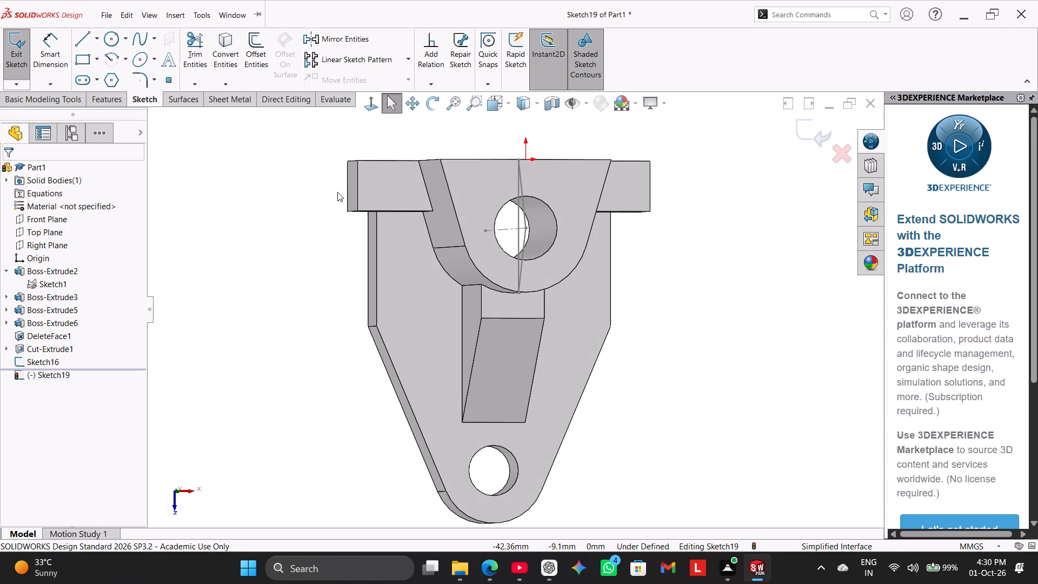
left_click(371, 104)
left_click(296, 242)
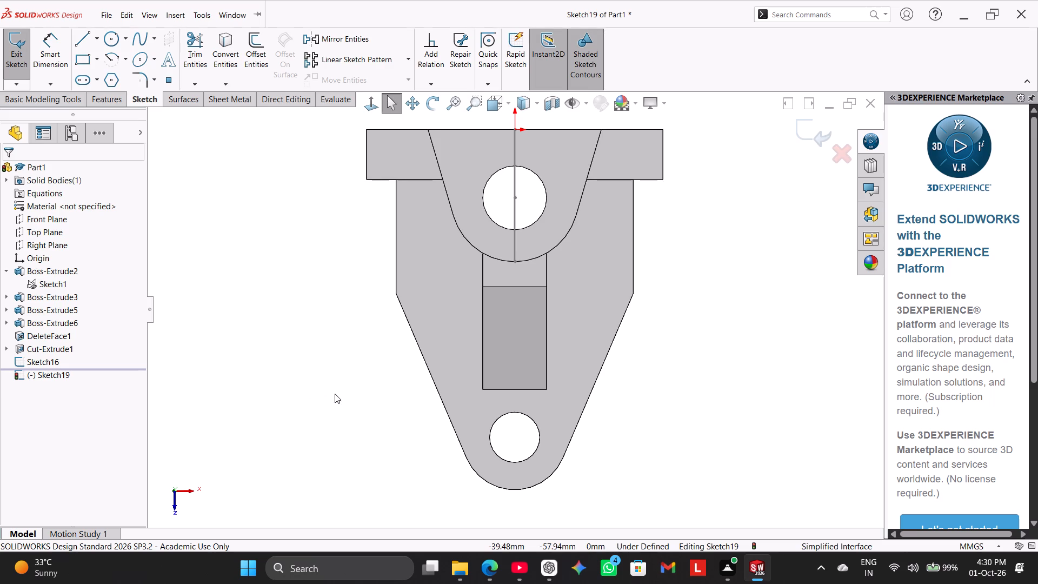
Examine from several angles how the triangular profile sits relative to the boss.
middle_click_drag(335, 394, 337, 348)
middle_click_drag(337, 348, 349, 313)
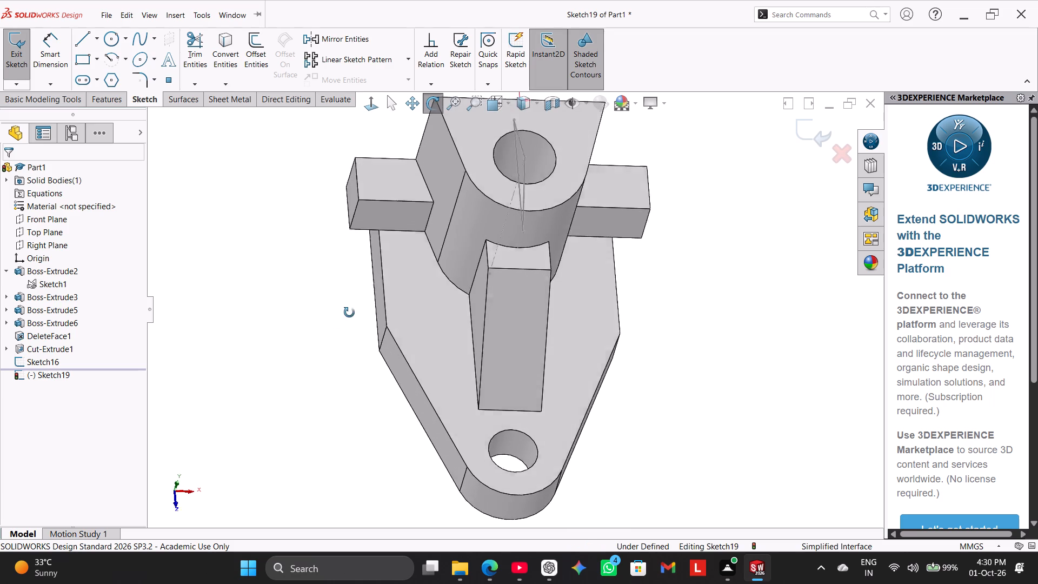
middle_click_drag(349, 313, 406, 301)
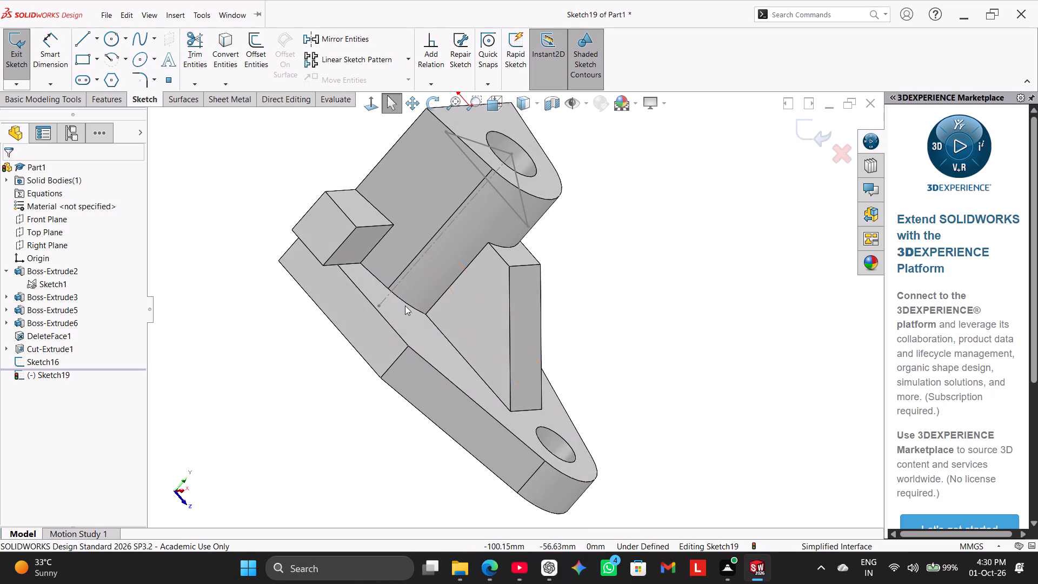
middle_click_drag(359, 379, 395, 356)
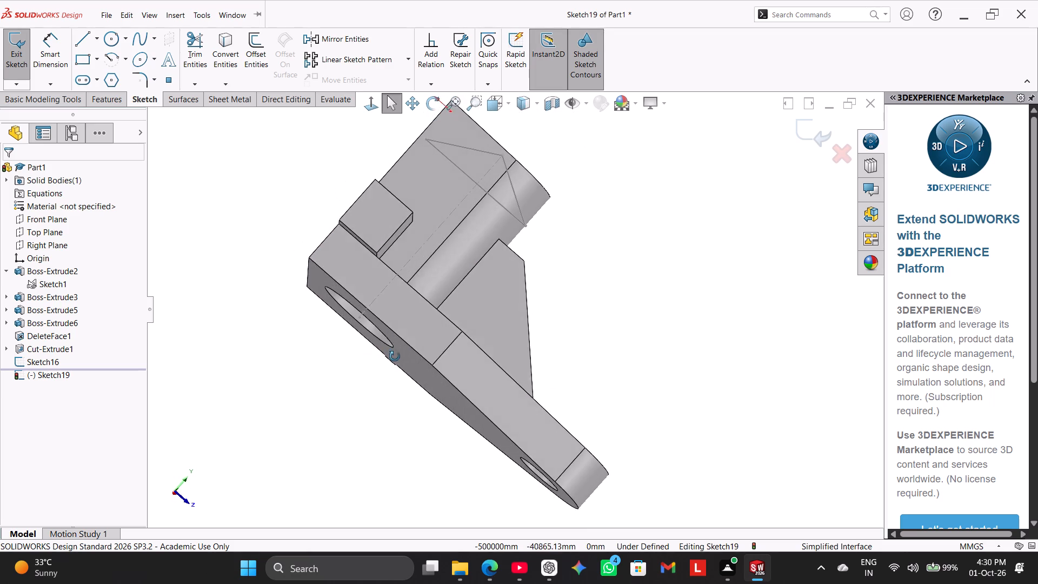
middle_click_drag(395, 356, 386, 379)
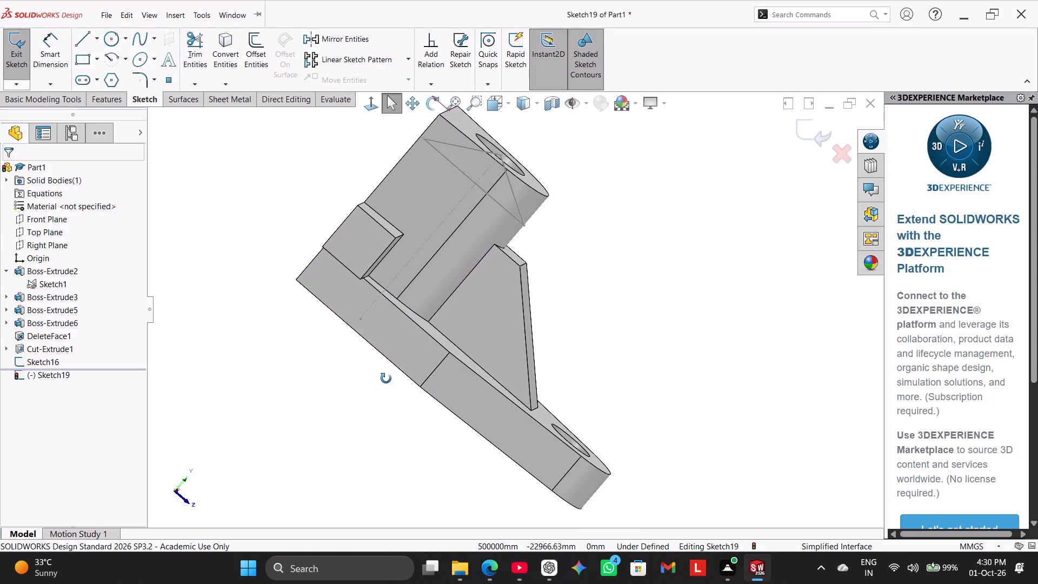
middle_click_drag(386, 379, 388, 374)
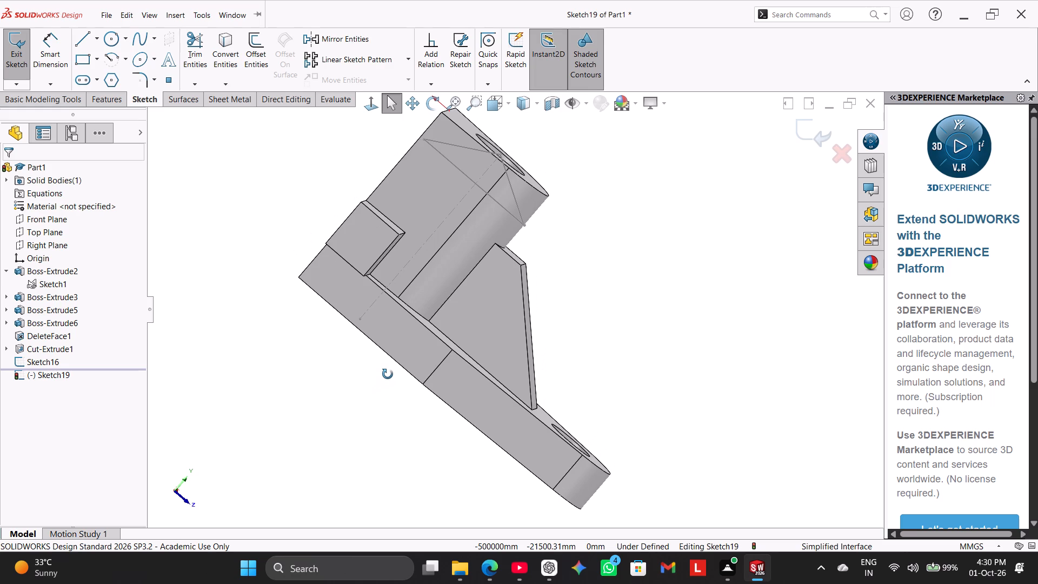
middle_click_drag(388, 374, 387, 366)
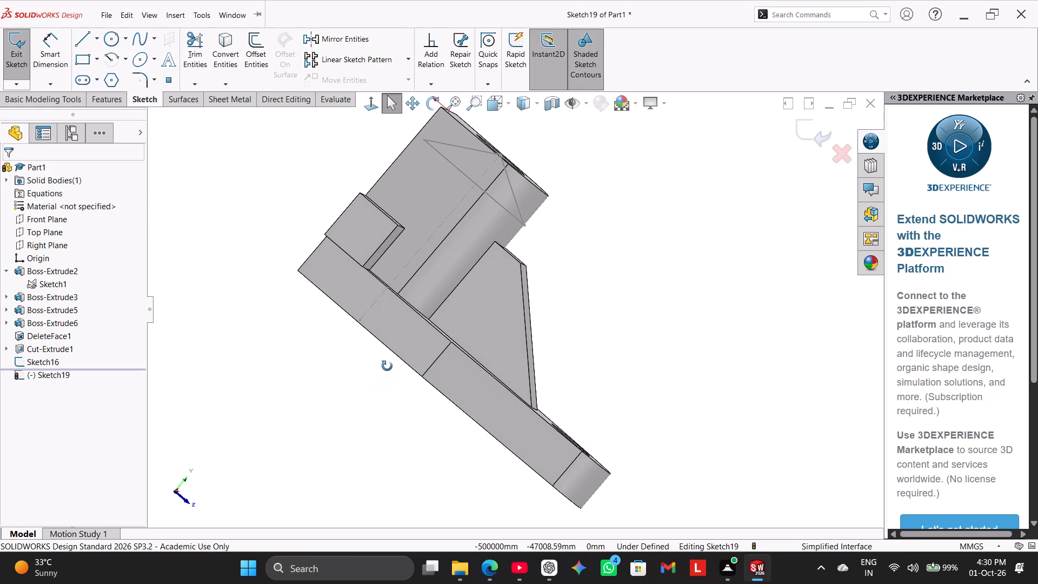
middle_click_drag(387, 366, 366, 357)
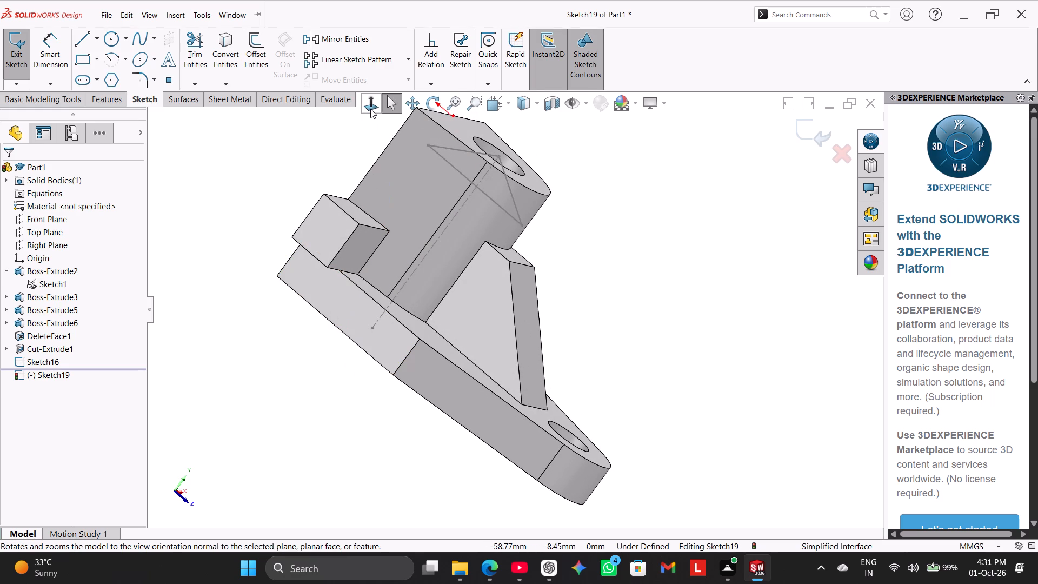
left_click(370, 109)
Leave the empty boss-face sketch and start a new sketch on the Right Plane.
left_click(48, 244)
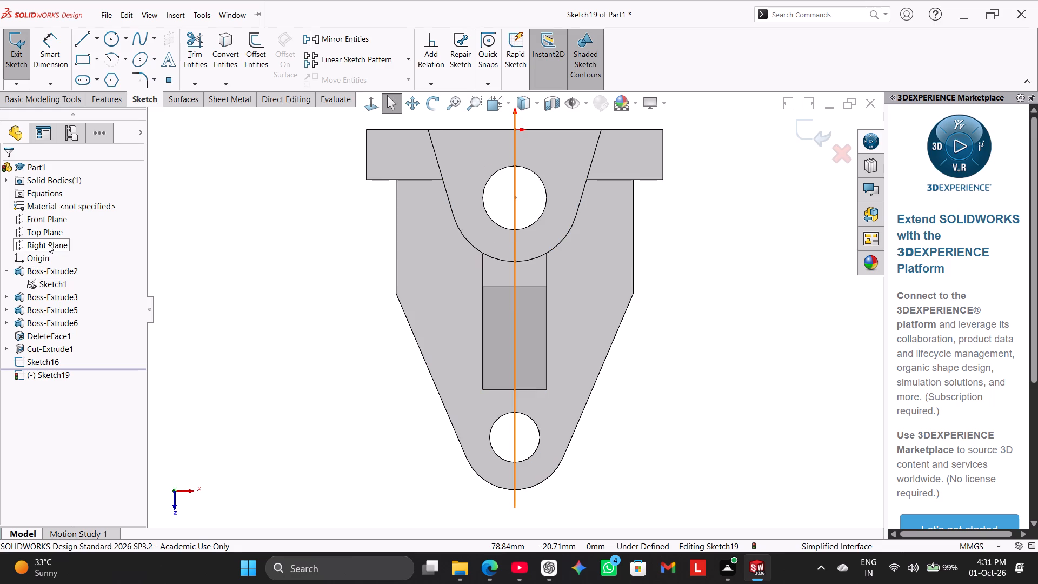
left_click(47, 220)
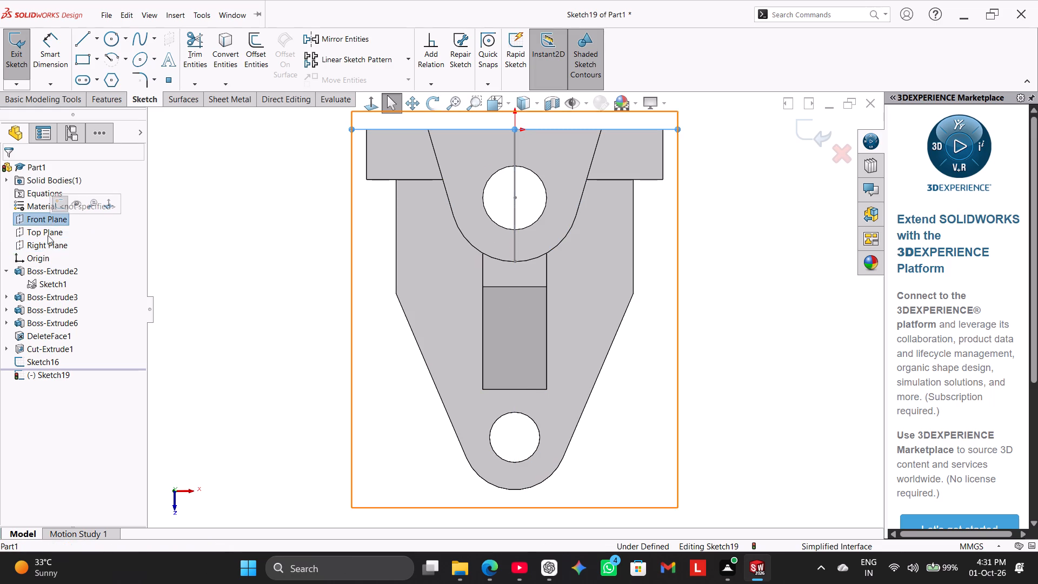
left_click(48, 245)
left_click(59, 224)
left_click(59, 247)
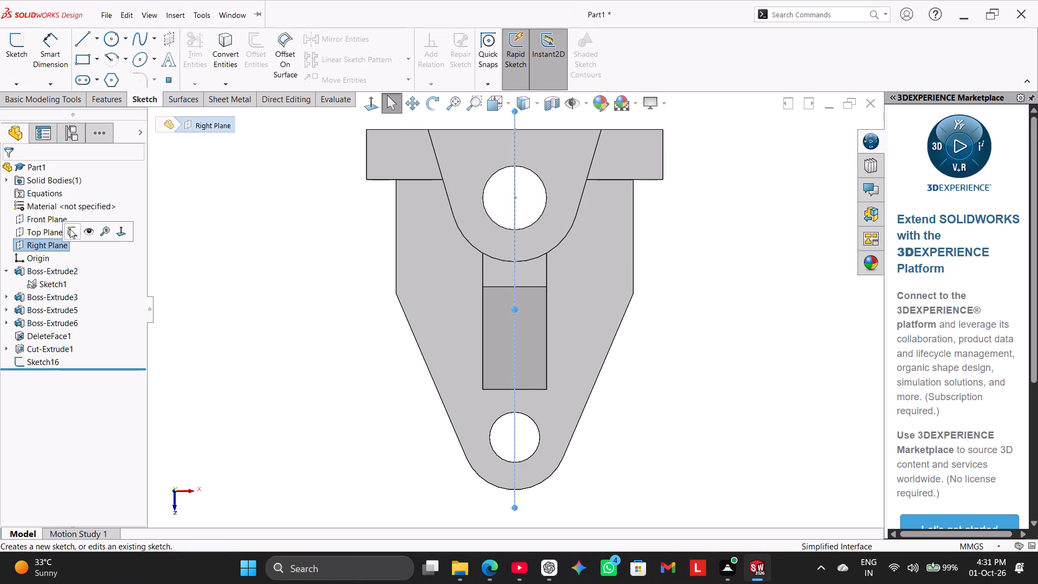
left_click(70, 229)
left_click(371, 103)
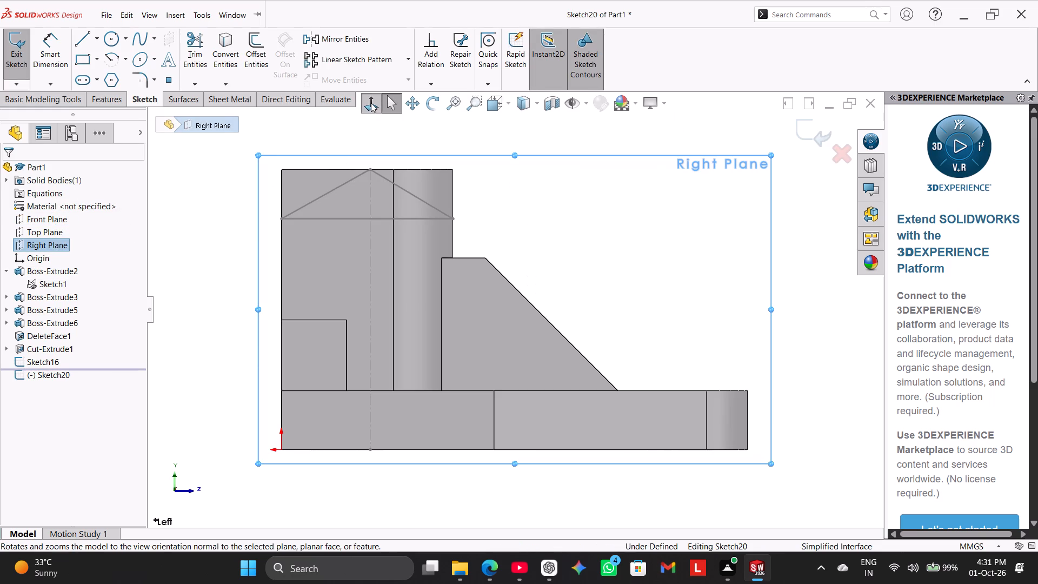
left_click(204, 254)
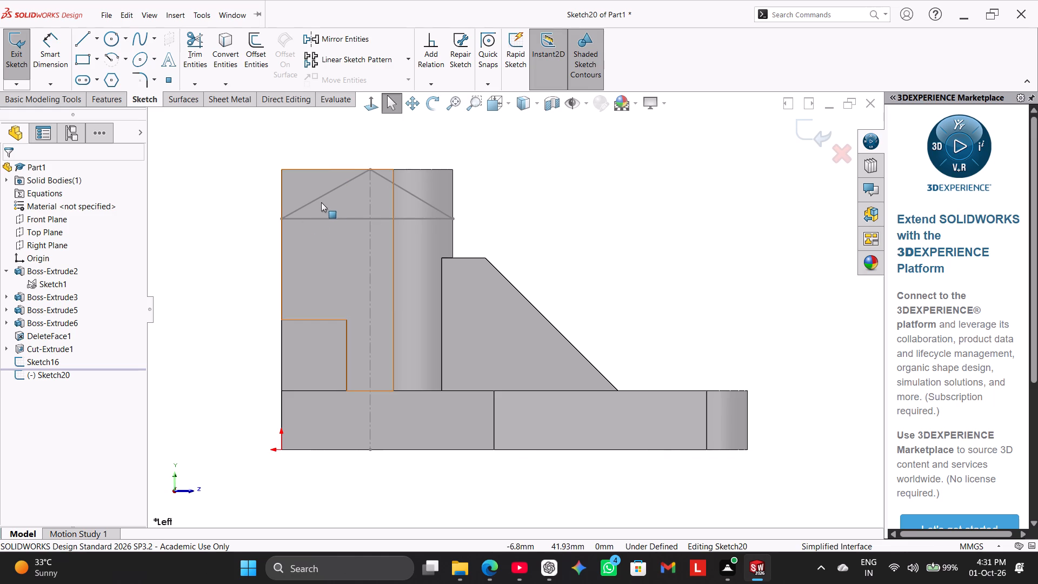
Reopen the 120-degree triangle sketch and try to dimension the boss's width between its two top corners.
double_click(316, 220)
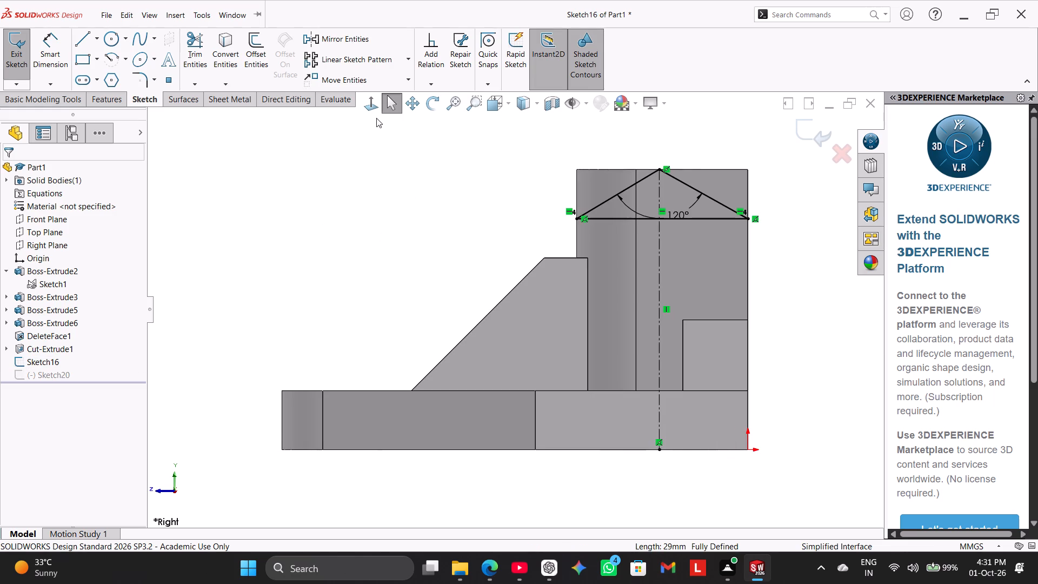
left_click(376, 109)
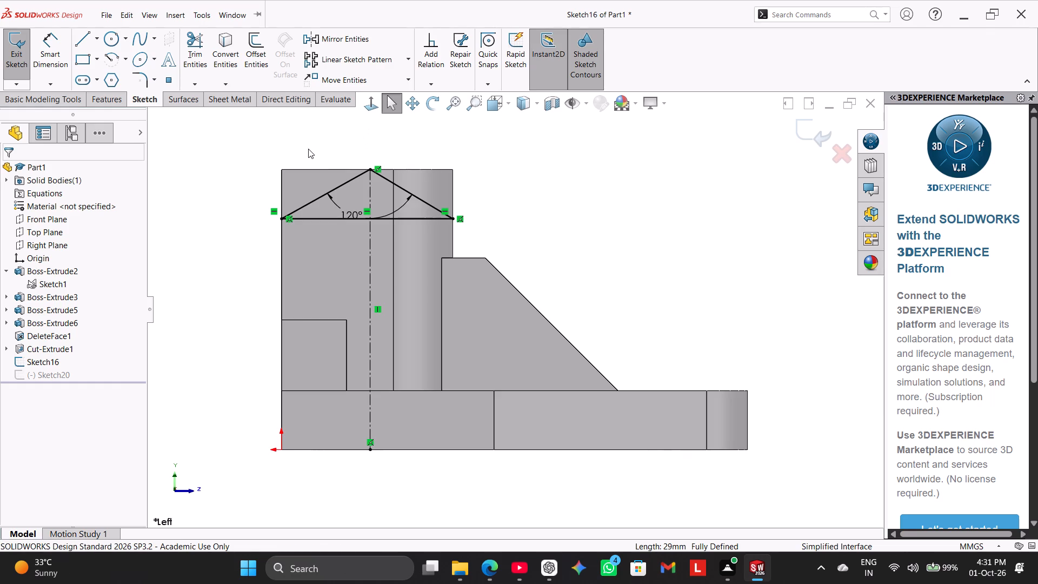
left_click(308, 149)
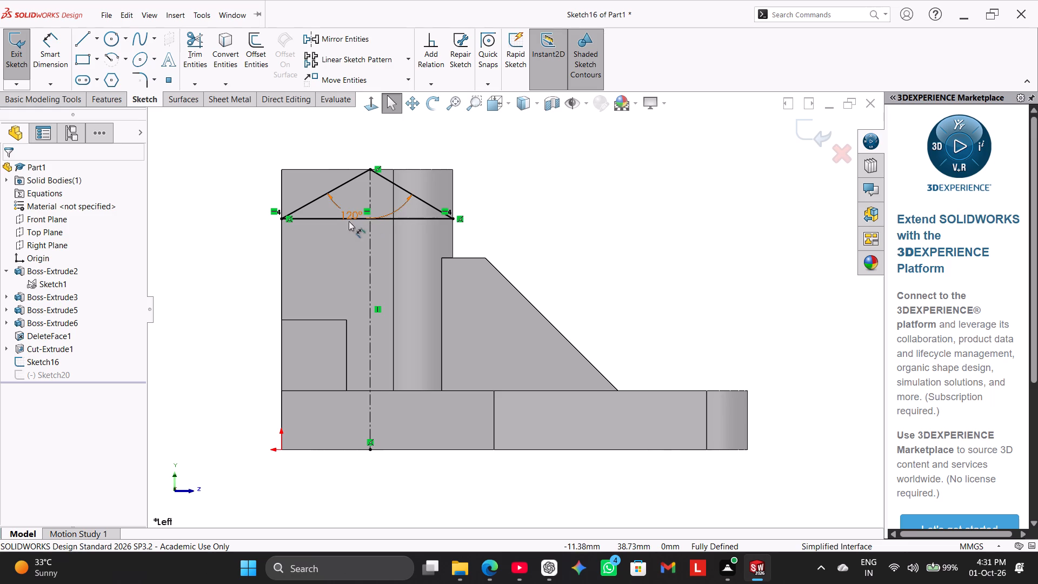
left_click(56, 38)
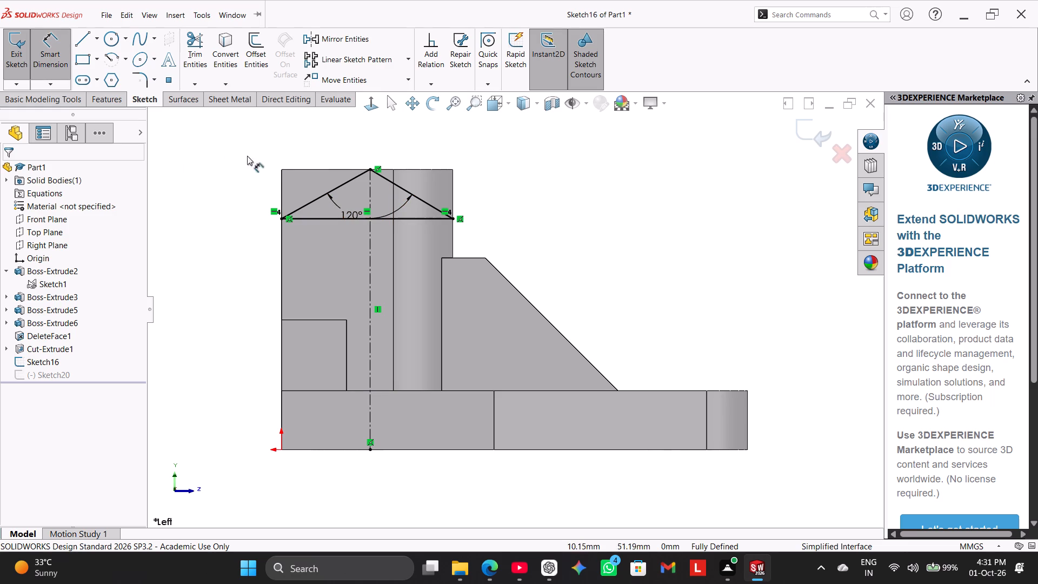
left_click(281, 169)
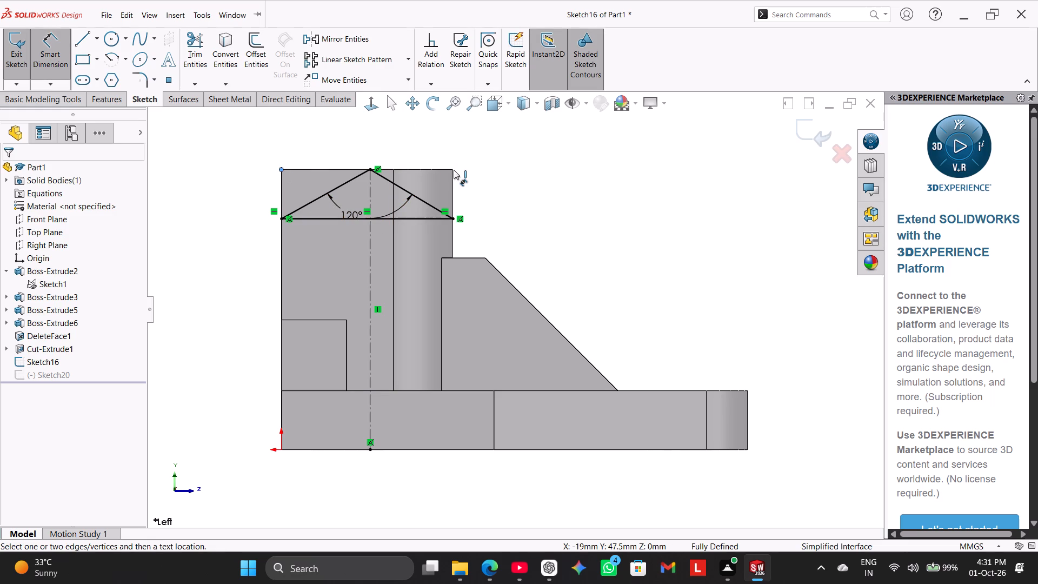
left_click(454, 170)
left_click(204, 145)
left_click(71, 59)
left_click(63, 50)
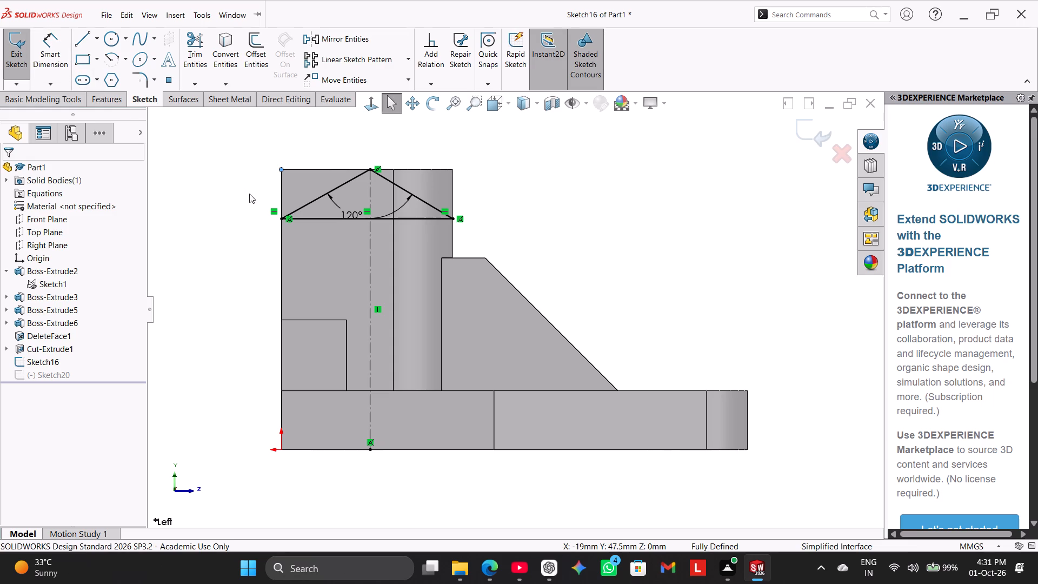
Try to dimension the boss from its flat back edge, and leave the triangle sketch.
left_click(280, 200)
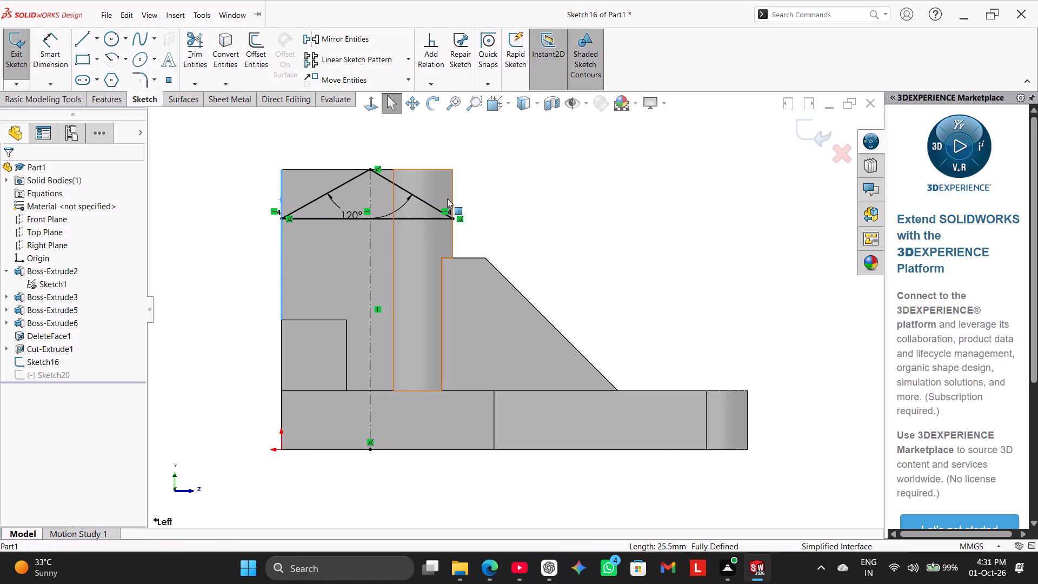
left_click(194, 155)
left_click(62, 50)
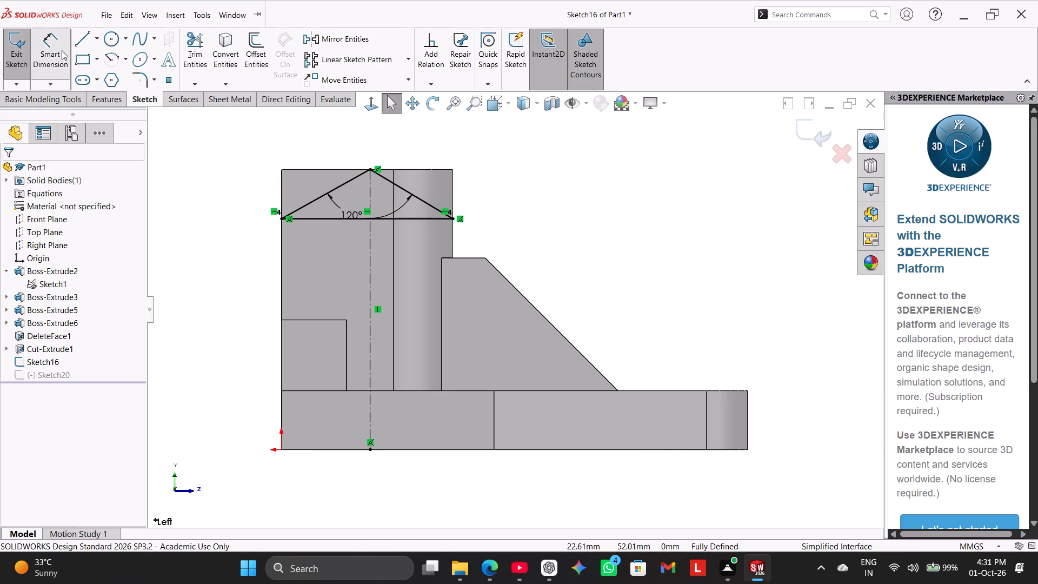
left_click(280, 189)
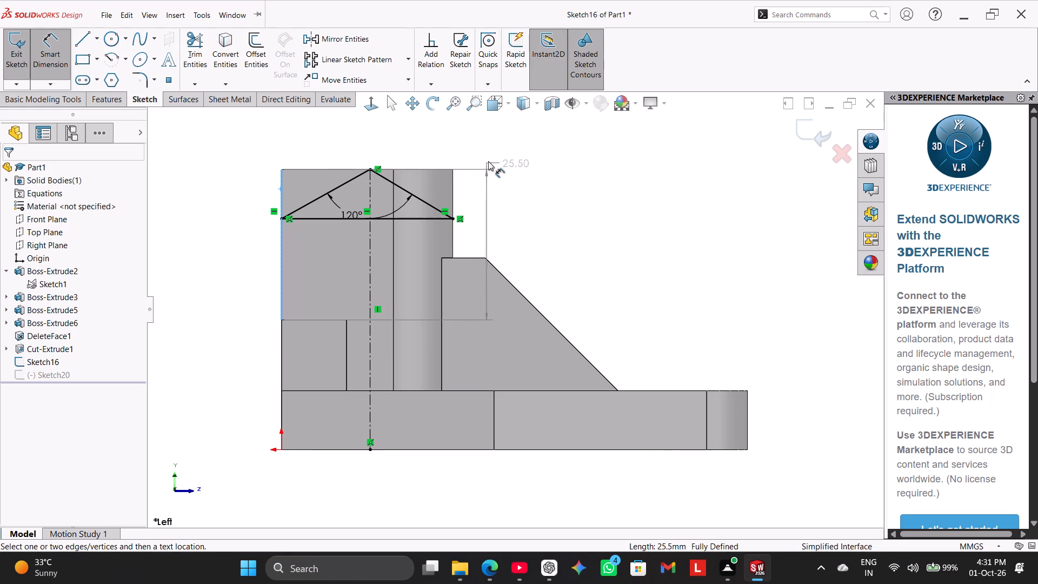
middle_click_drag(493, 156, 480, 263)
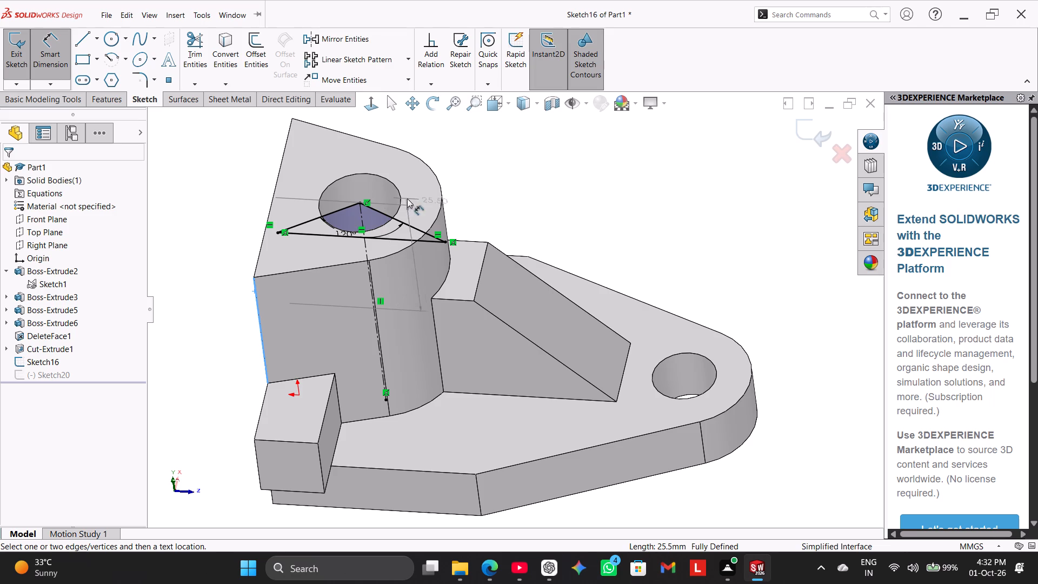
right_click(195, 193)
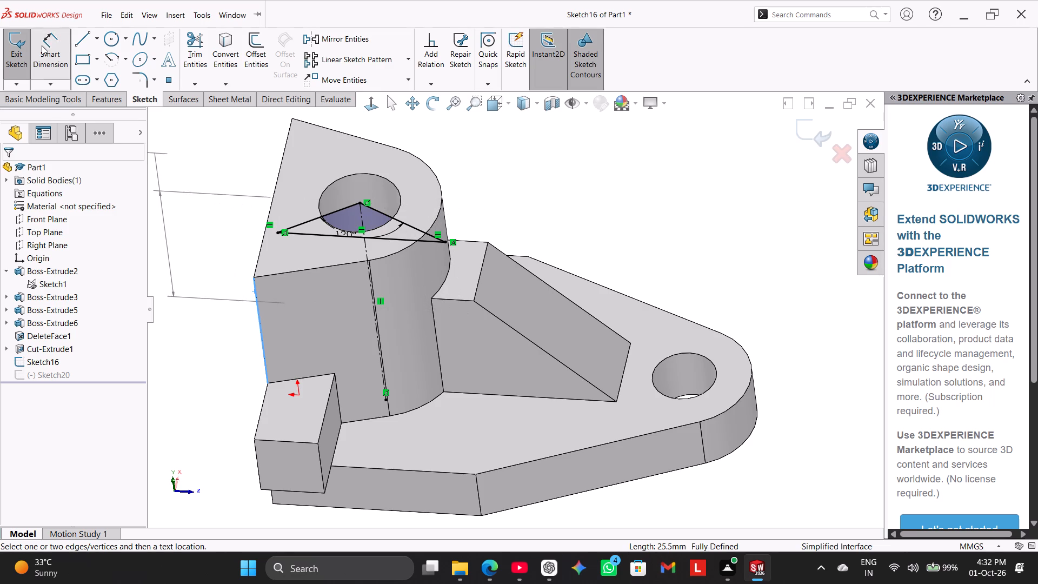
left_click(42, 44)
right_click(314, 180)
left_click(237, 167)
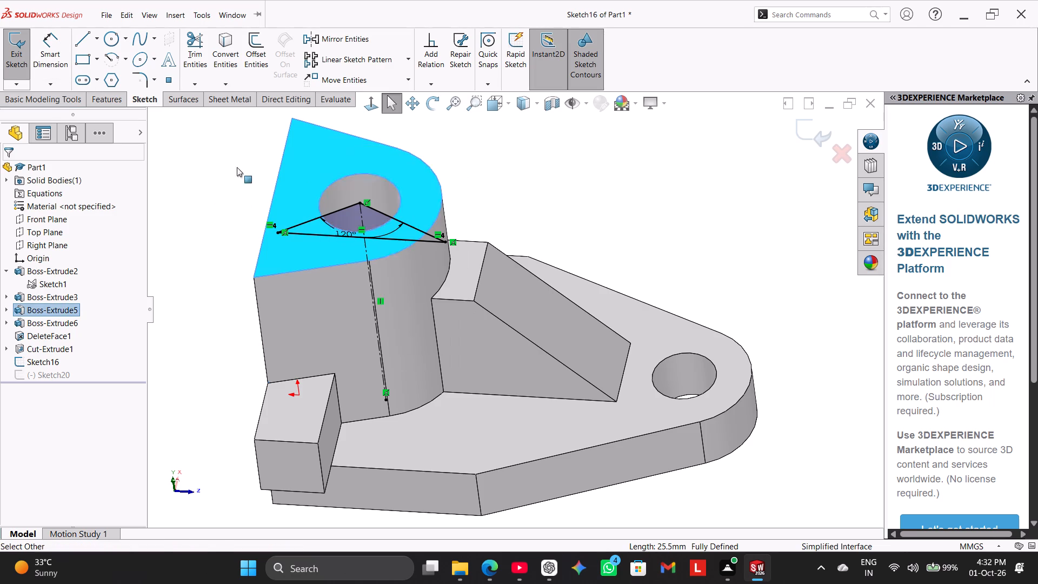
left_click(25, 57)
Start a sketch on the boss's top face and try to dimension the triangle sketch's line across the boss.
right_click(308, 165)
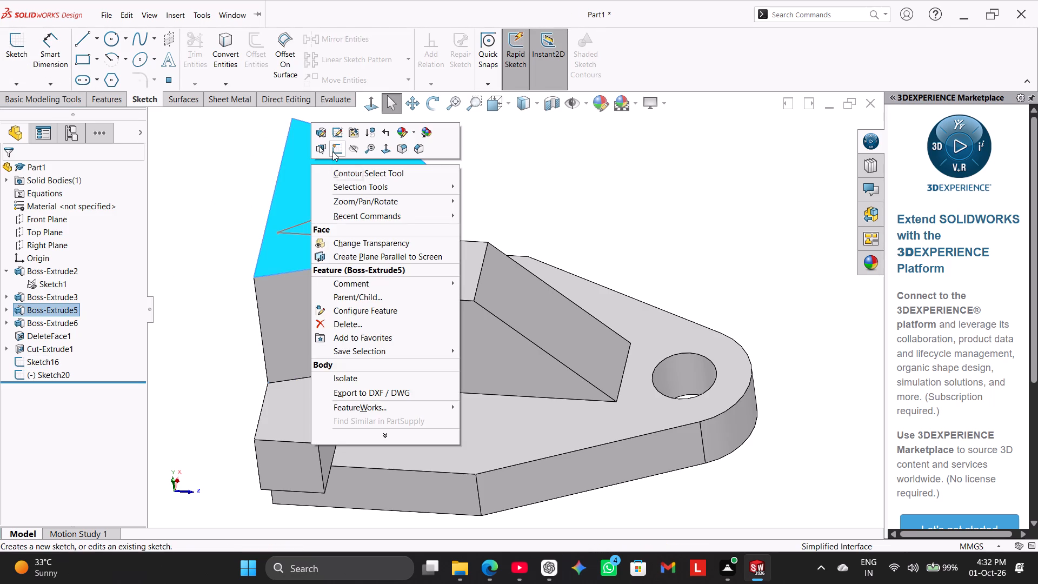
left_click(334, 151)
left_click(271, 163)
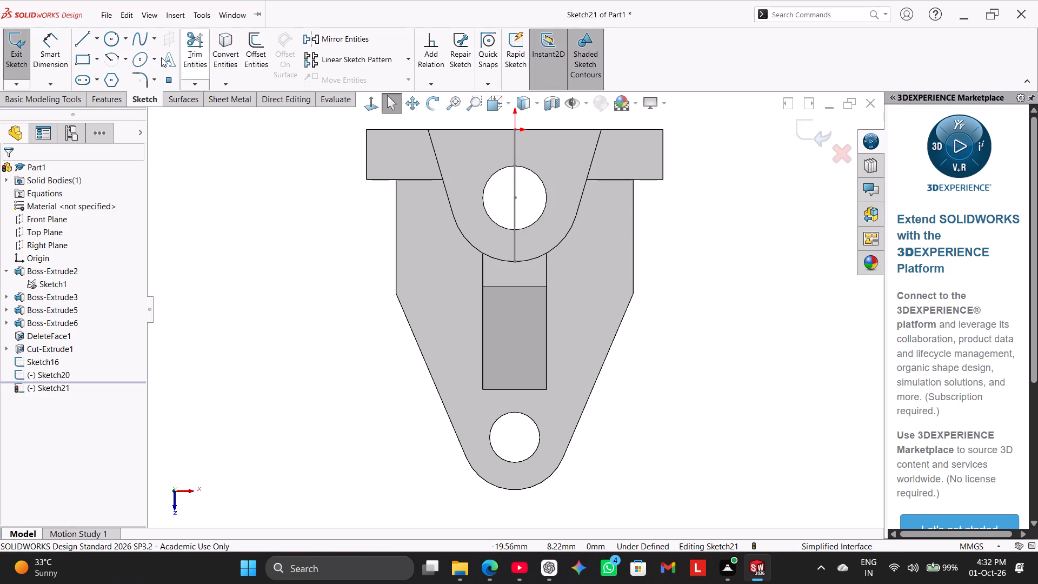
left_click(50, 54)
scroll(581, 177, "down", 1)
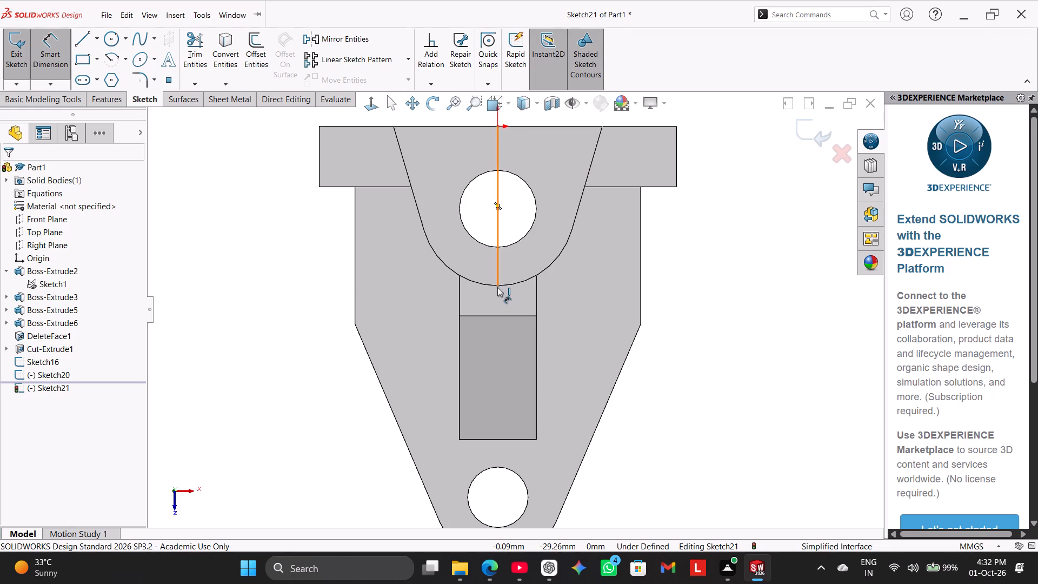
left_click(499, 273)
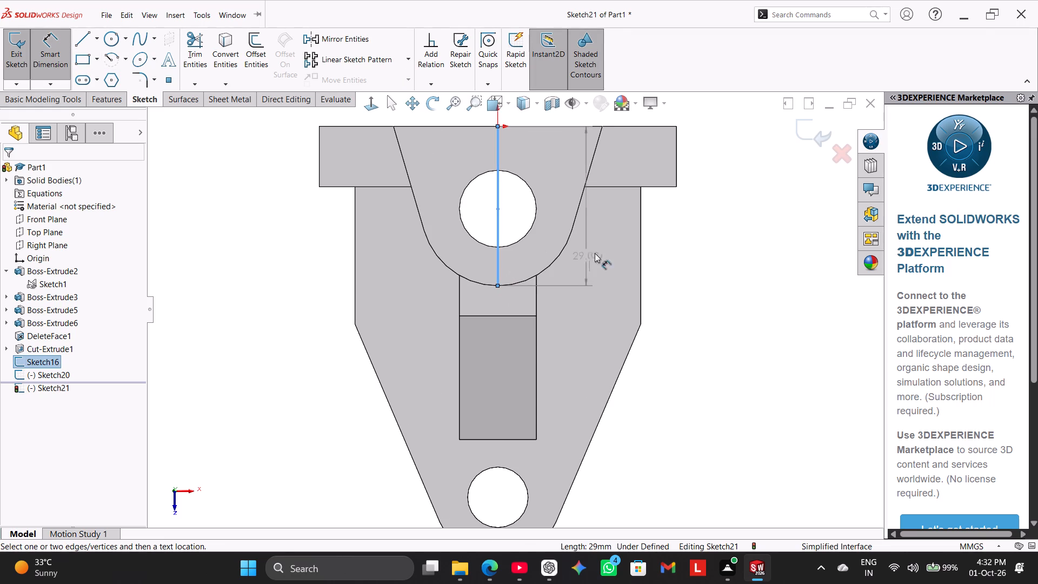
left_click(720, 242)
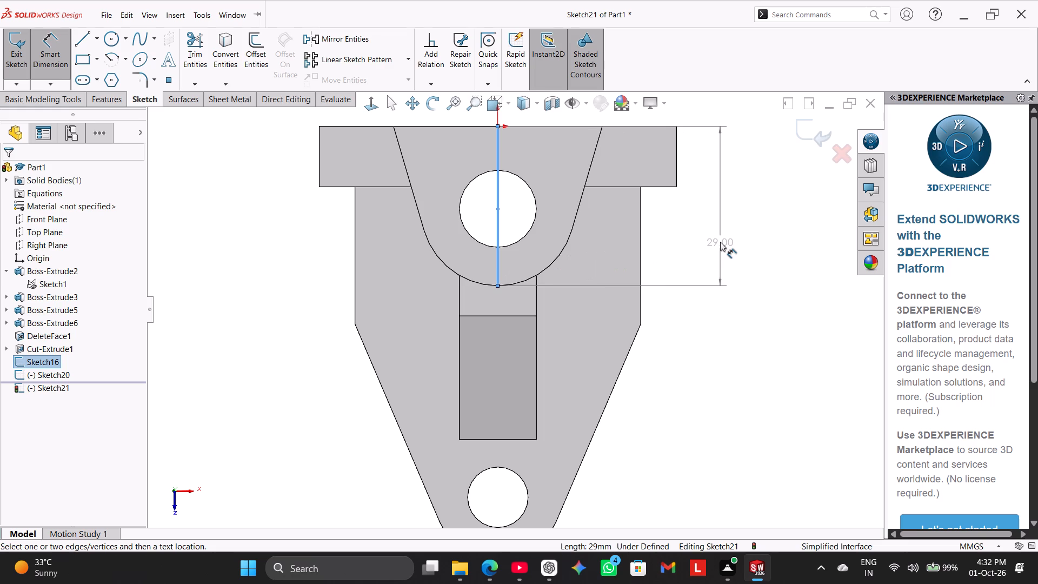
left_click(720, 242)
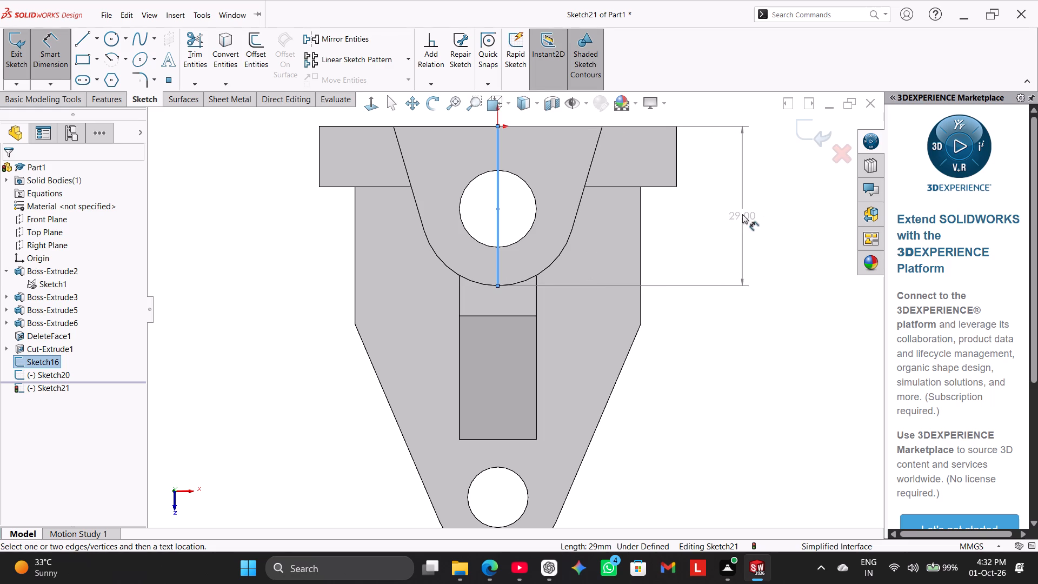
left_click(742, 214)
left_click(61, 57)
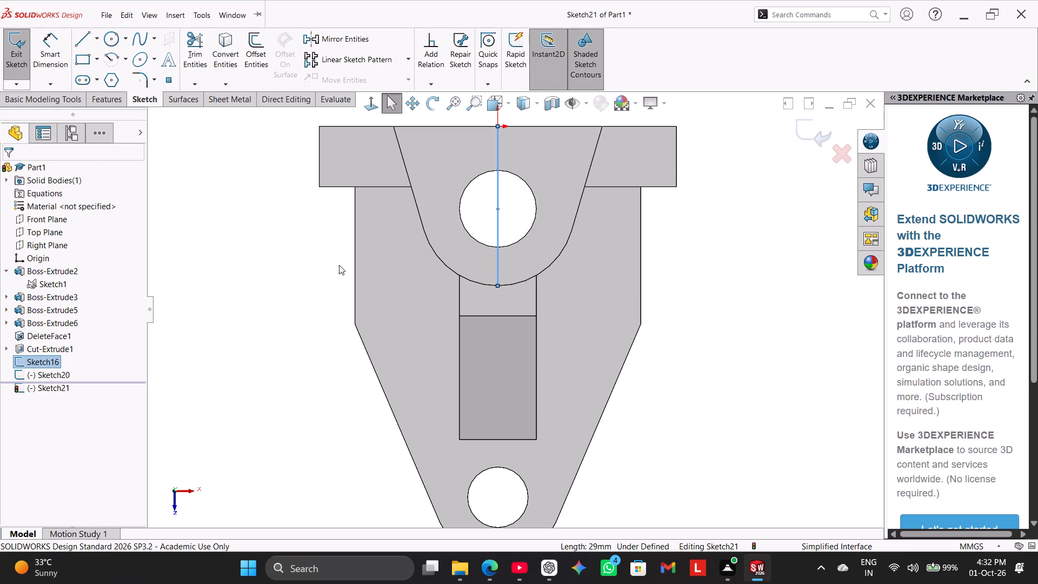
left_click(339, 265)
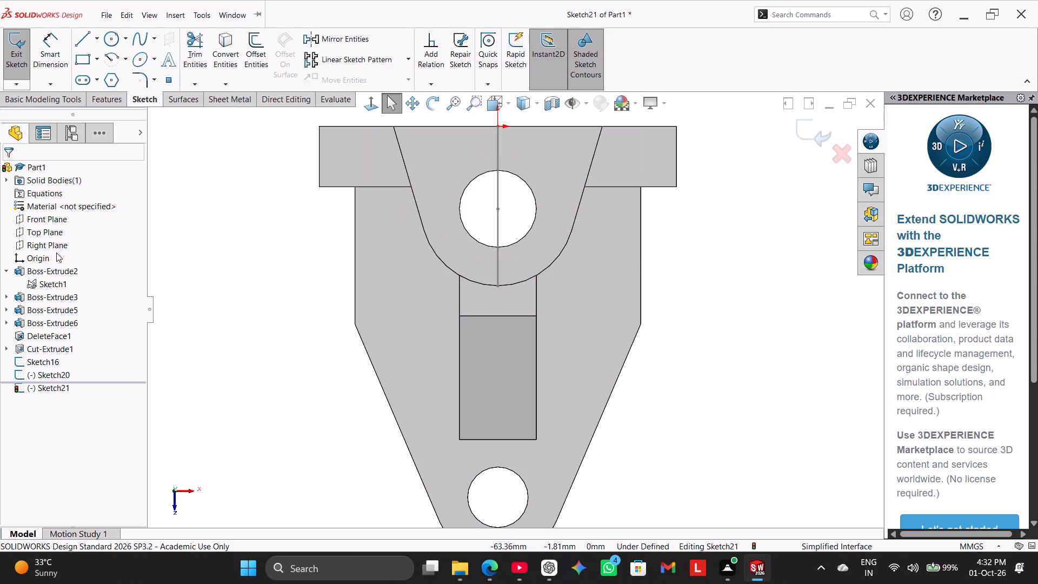
Leave the empty top-face sketch and start a new sketch on the Right Plane, viewed face-on.
left_click(56, 247)
left_click(72, 228)
left_click(64, 245)
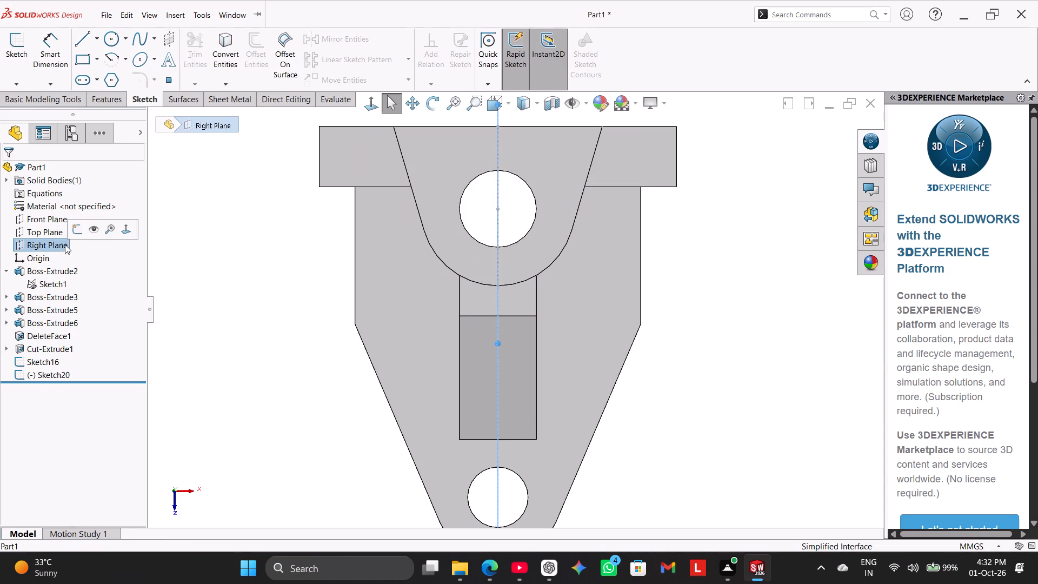
left_click(78, 228)
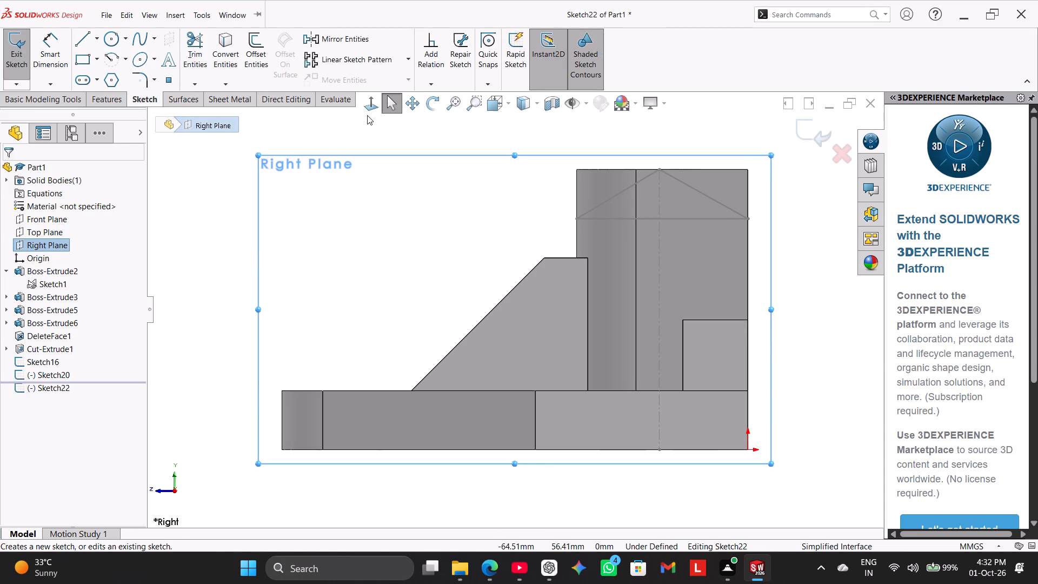
left_click(369, 103)
Reopen the 120-degree triangle sketch for editing.
double_click(335, 191)
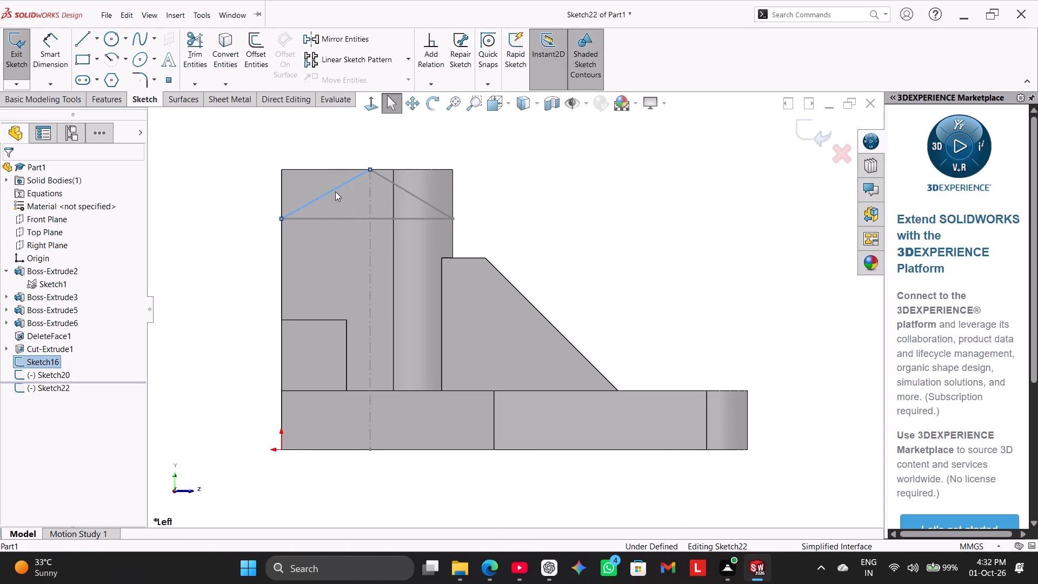
left_click(372, 106)
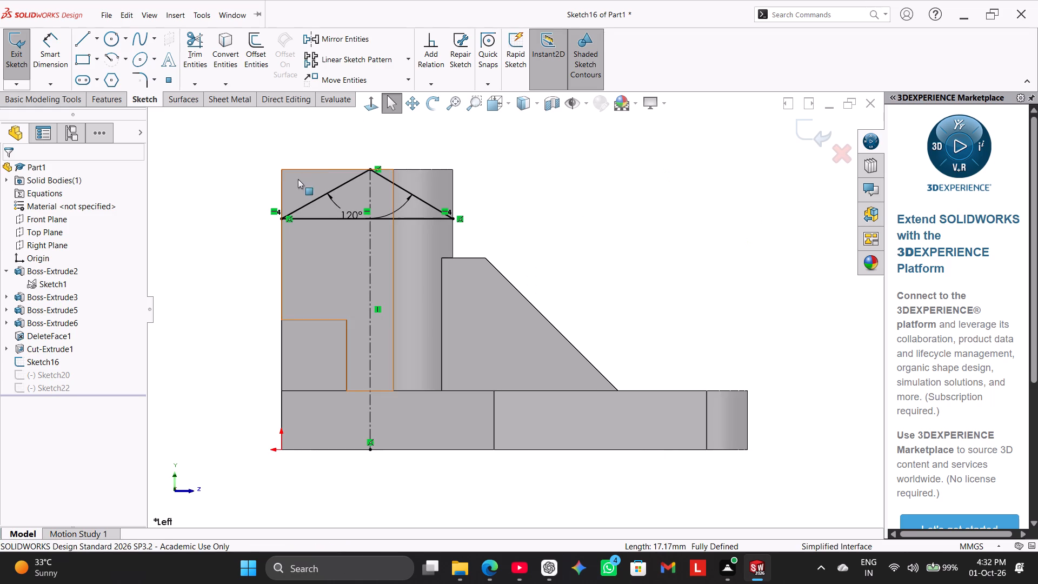
left_click(271, 169)
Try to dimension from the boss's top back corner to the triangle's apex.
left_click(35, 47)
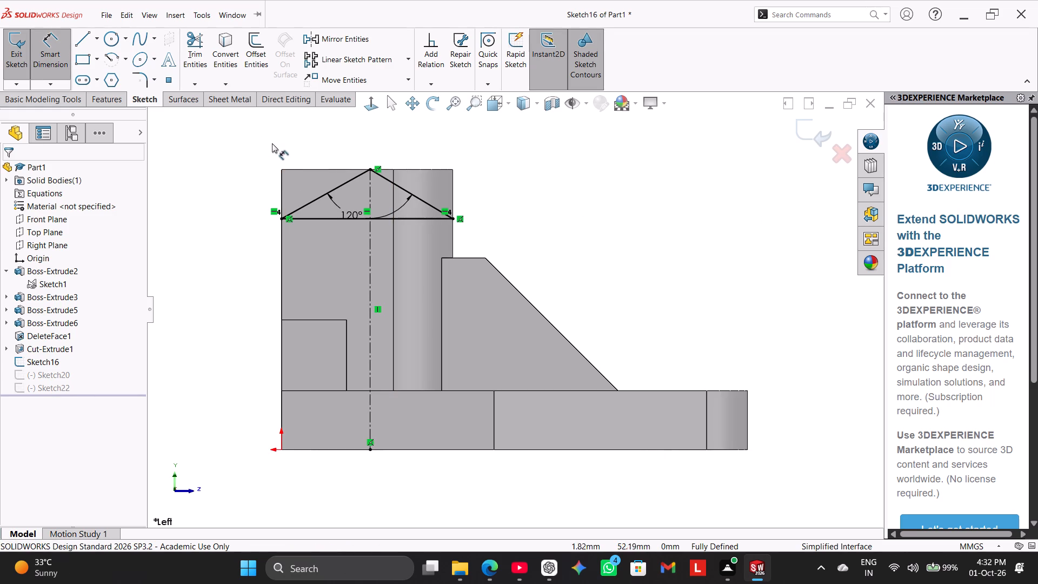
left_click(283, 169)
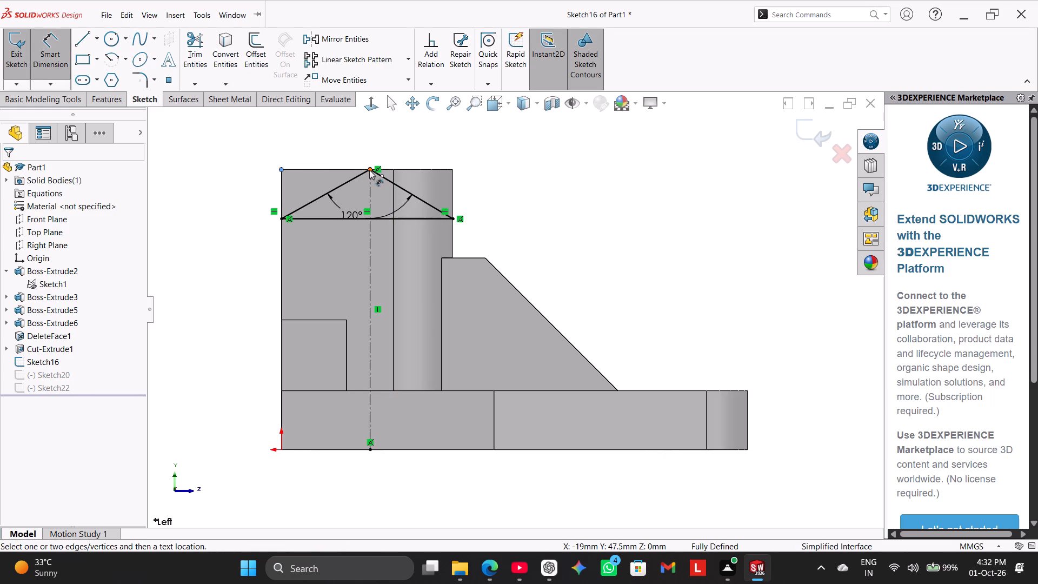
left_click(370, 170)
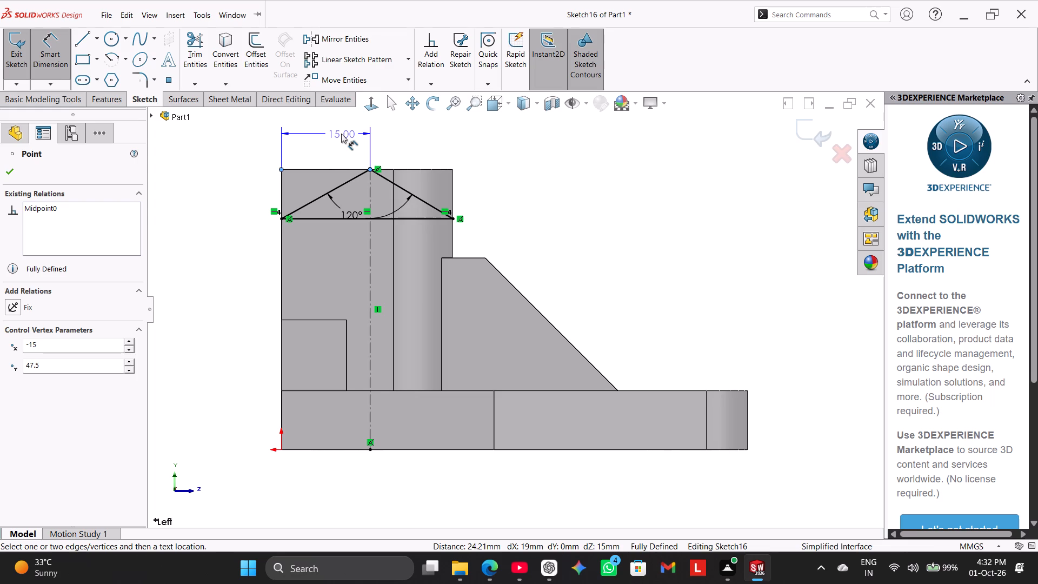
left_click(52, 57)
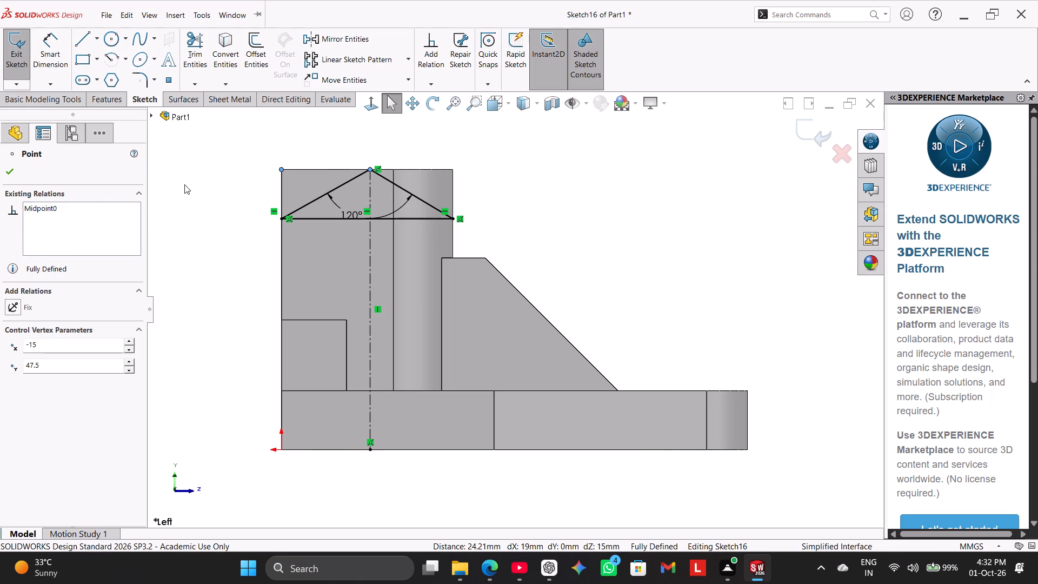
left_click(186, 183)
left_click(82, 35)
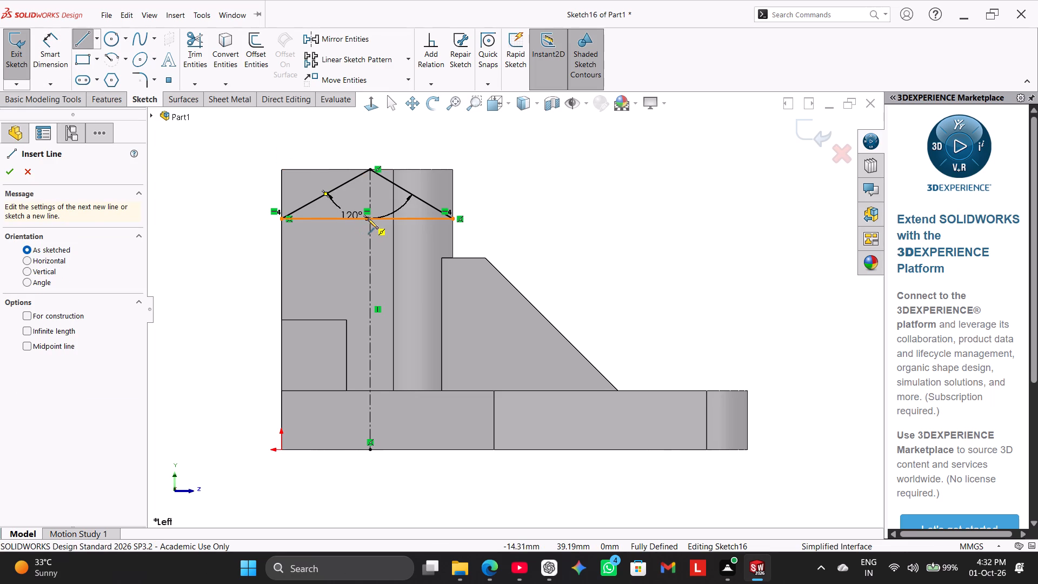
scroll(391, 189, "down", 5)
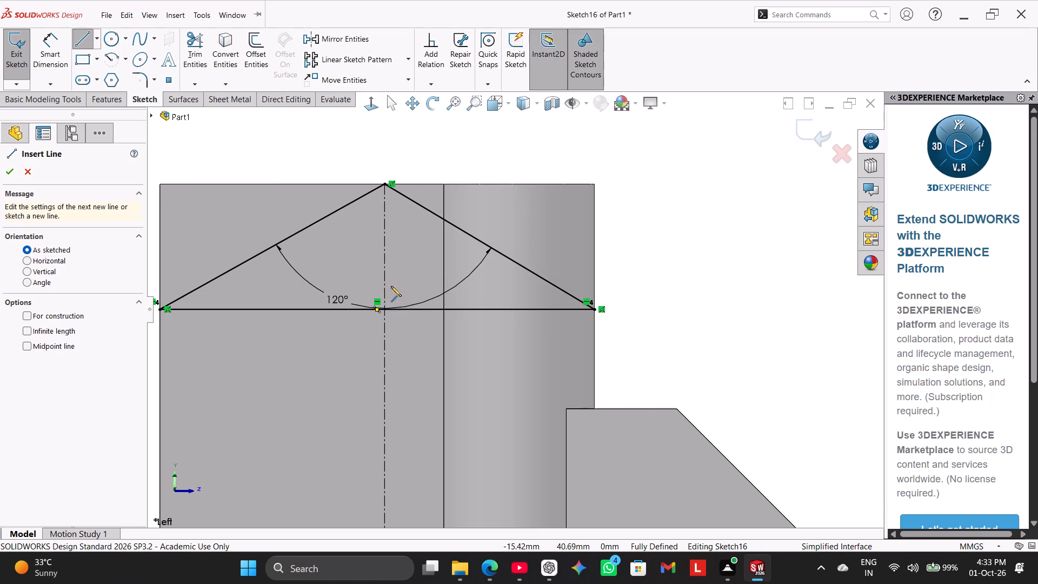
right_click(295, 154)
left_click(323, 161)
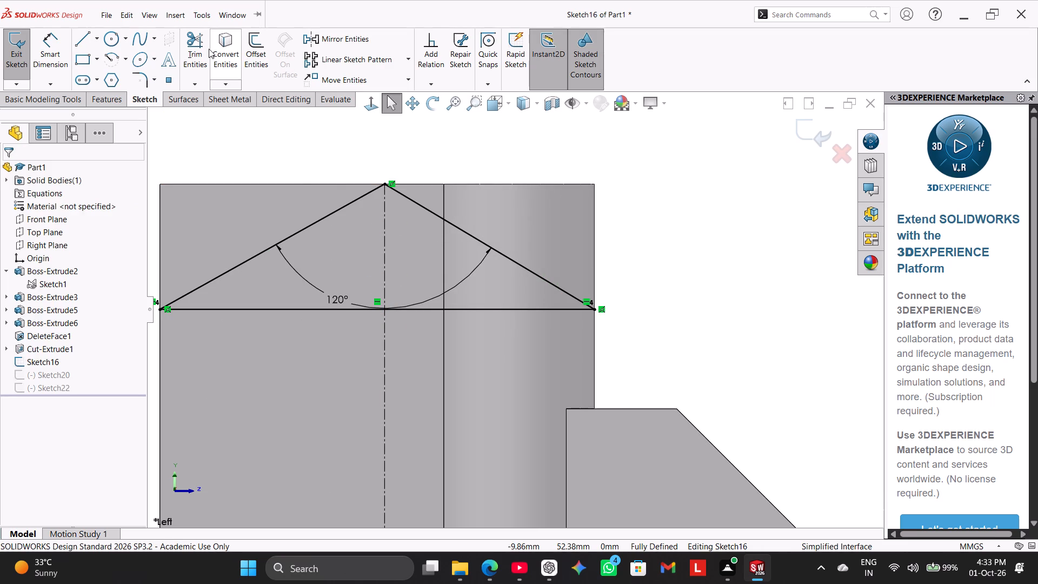
Trim the triangle's sloped side and half its base towards the boss's flat back, keeping trimmed entities as construction geometry.
left_click(204, 45)
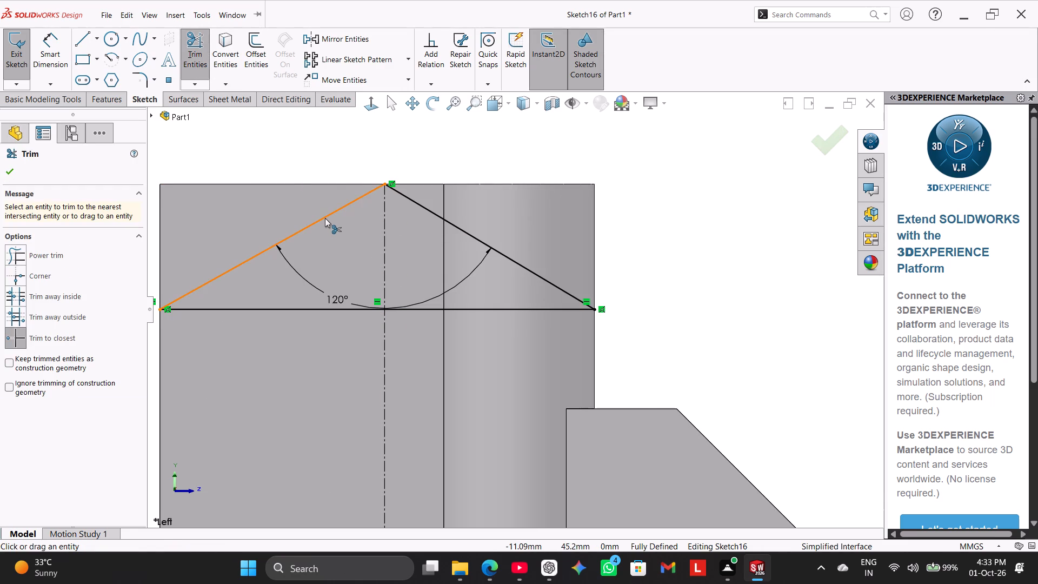
right_click(265, 138)
left_click(231, 135)
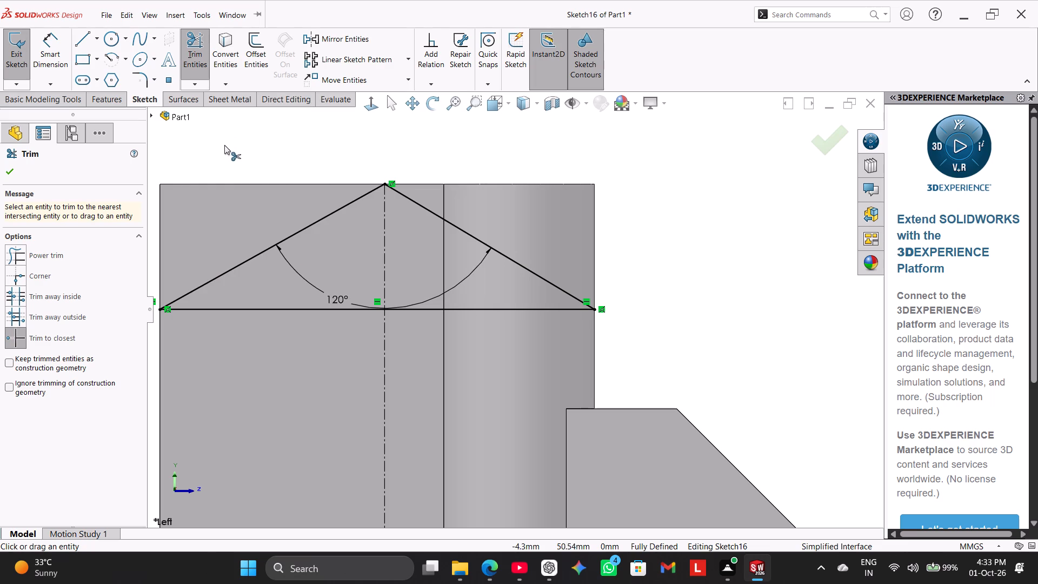
left_click(55, 363)
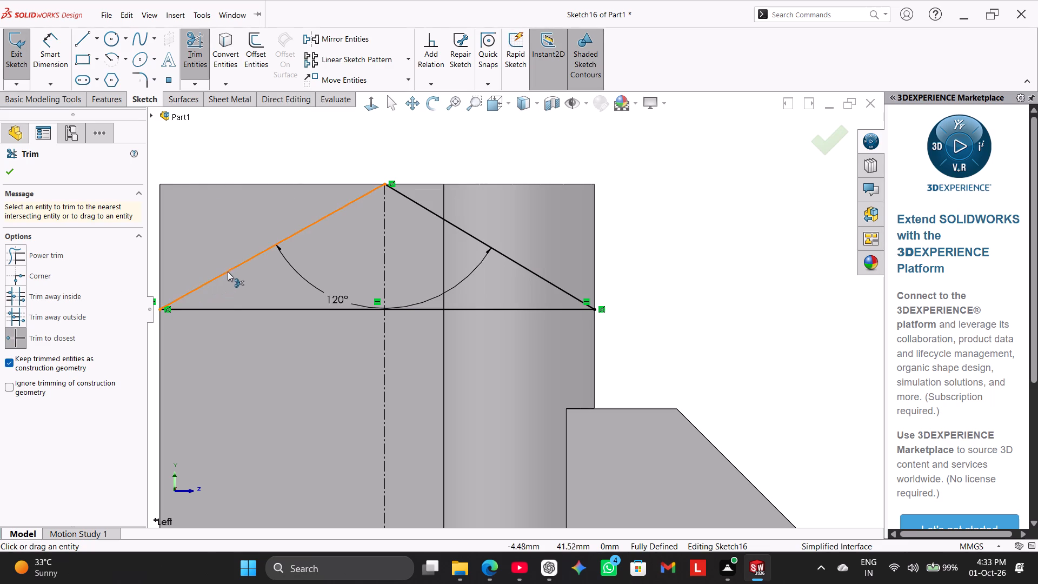
left_click(229, 269)
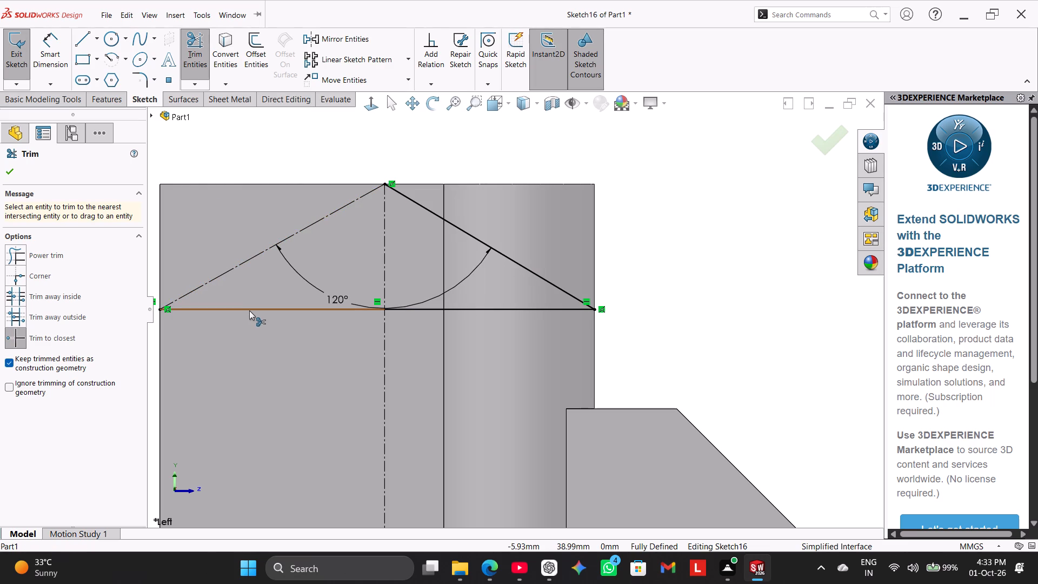
left_click(249, 310)
scroll(344, 316, "up", 3)
right_click(246, 220)
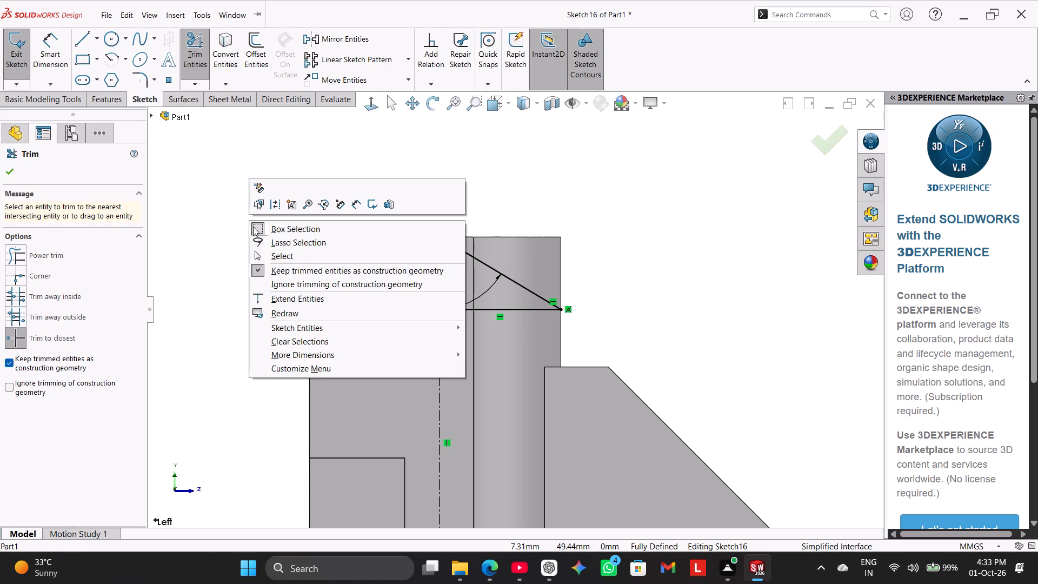
left_click(281, 255)
Draw a vertical line about 8.36 mm long from the base's intersection with the centerline up to the triangle's apex.
left_click(89, 34)
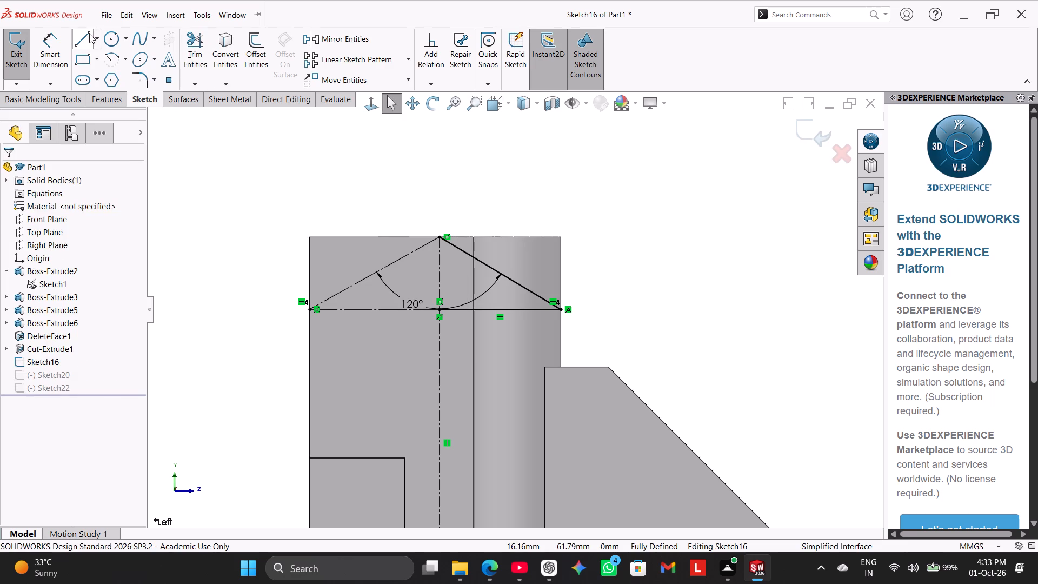
scroll(550, 292, "down", 5)
scroll(364, 310, "down", 5)
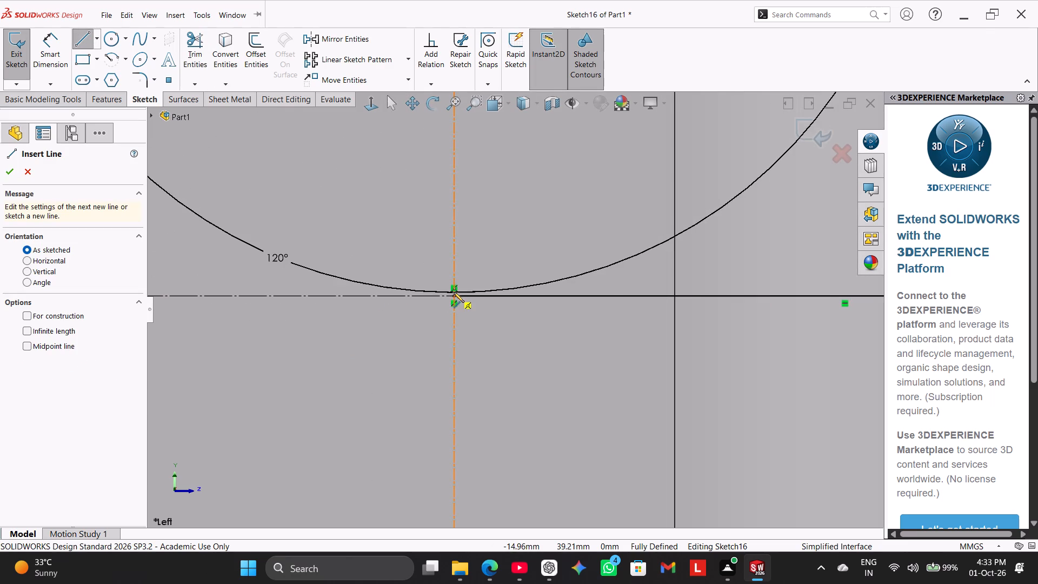
left_click(454, 295)
scroll(471, 268, "up", 9)
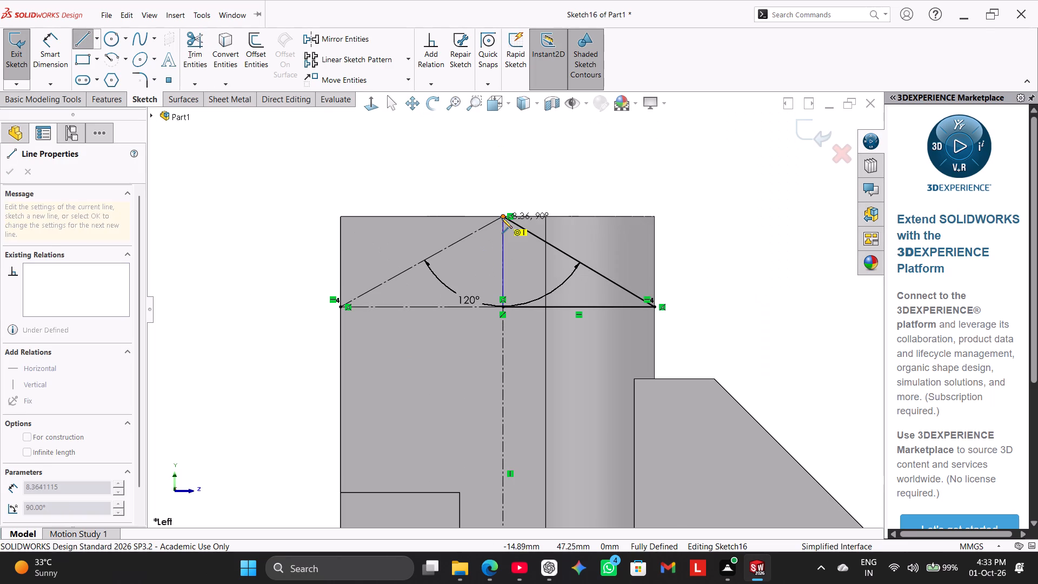
left_click(502, 218)
right_click(287, 210)
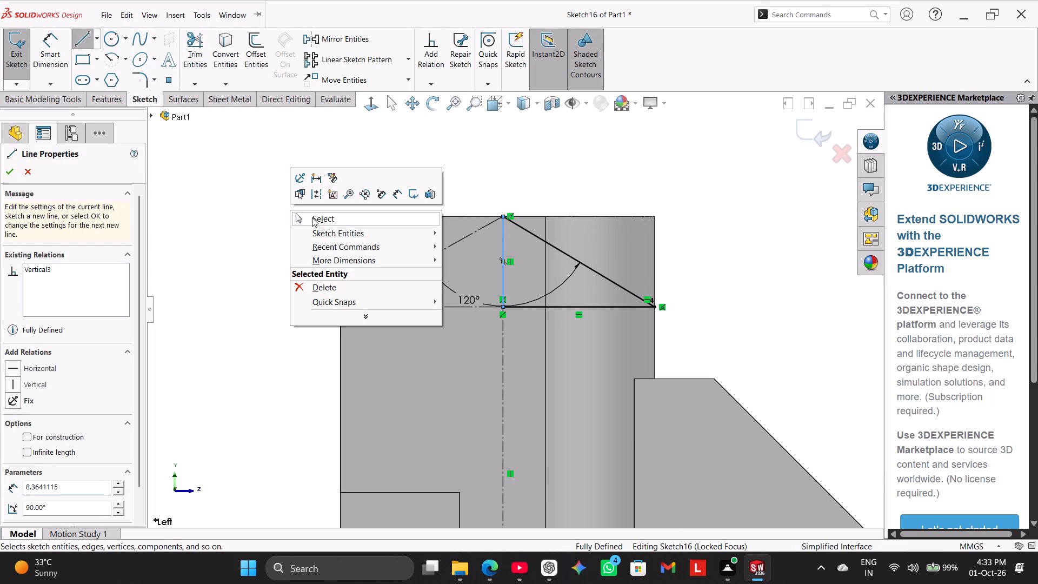
left_click(314, 220)
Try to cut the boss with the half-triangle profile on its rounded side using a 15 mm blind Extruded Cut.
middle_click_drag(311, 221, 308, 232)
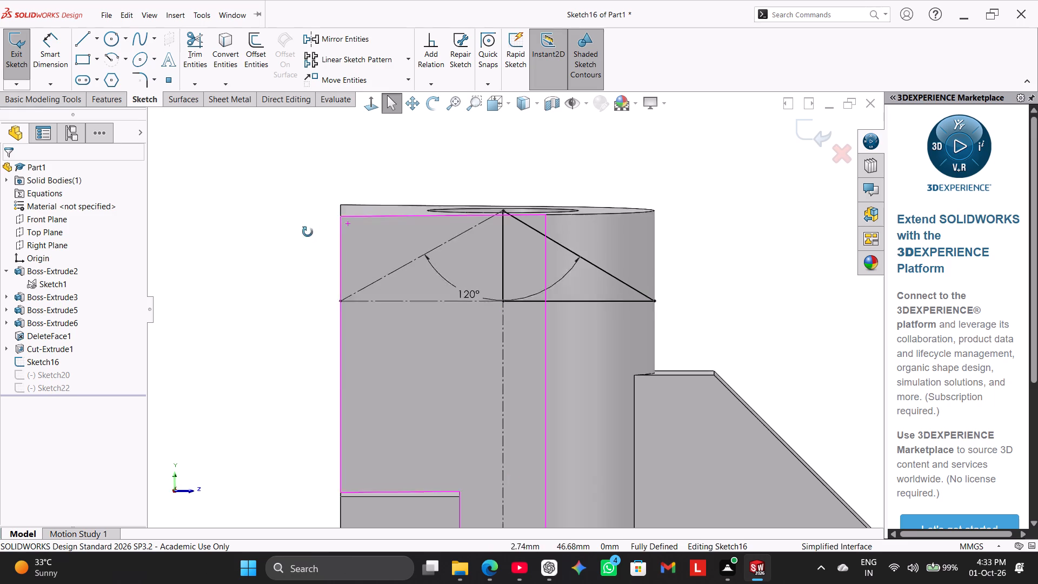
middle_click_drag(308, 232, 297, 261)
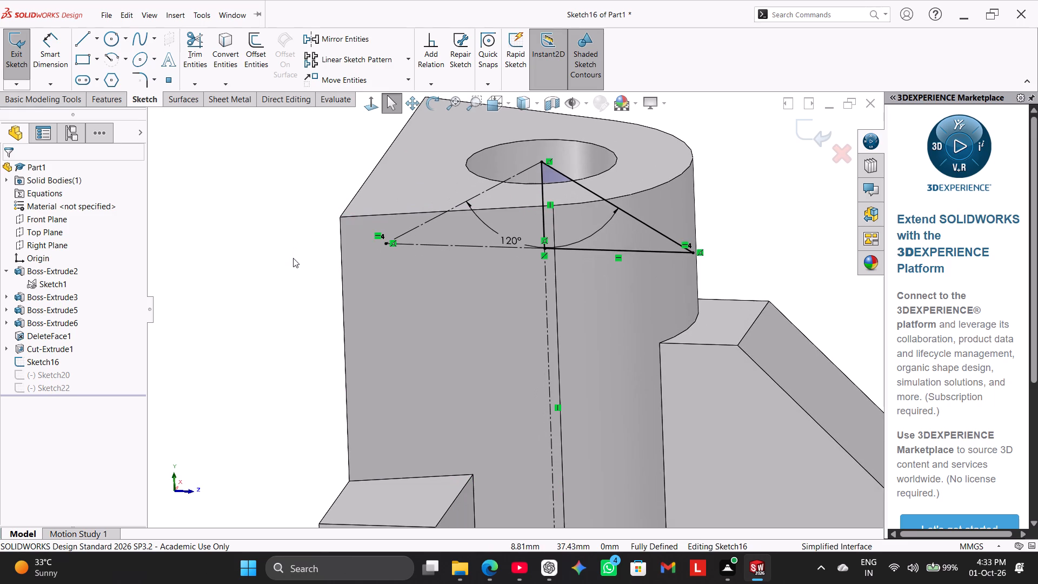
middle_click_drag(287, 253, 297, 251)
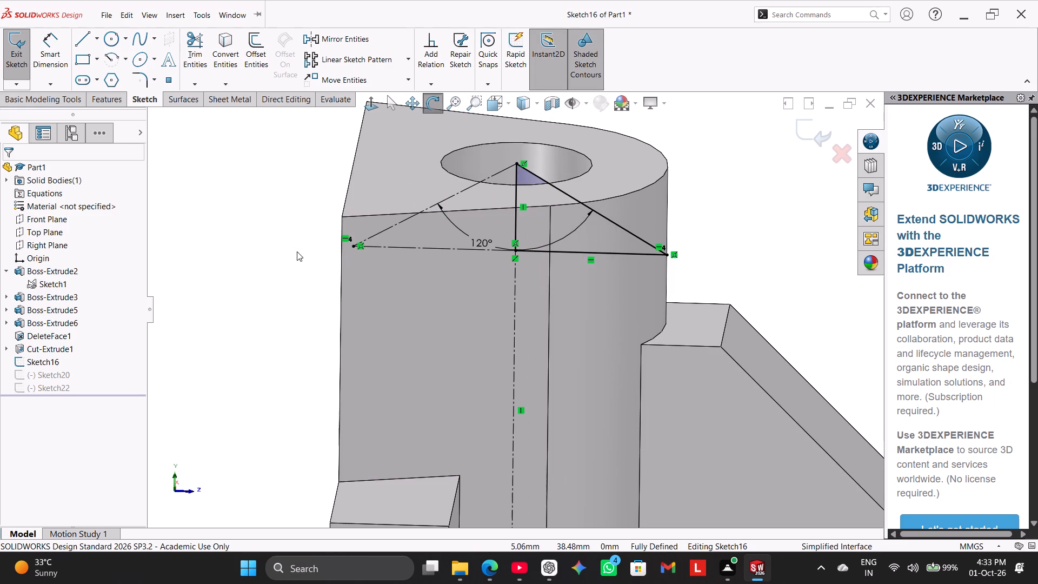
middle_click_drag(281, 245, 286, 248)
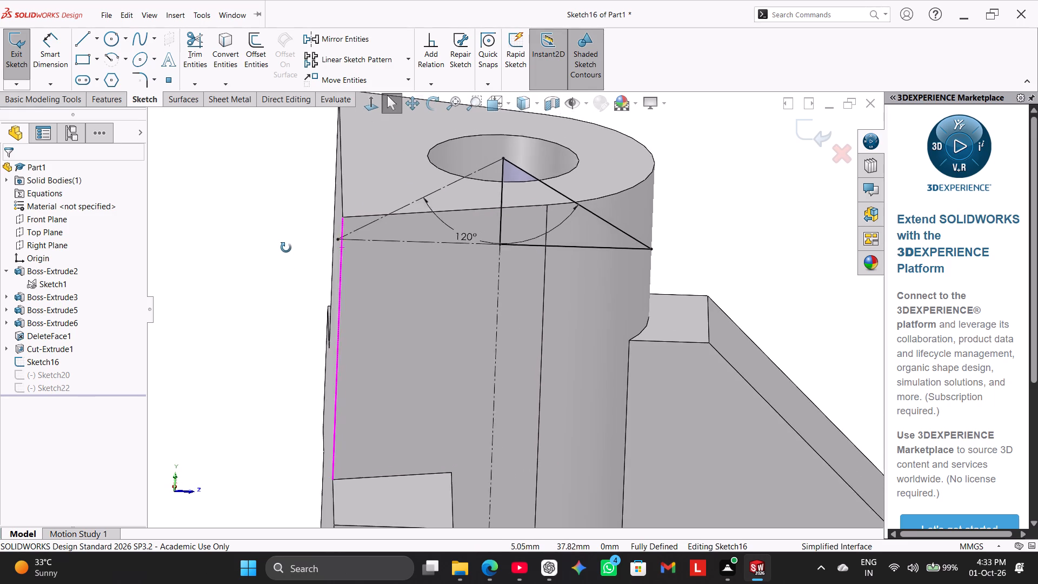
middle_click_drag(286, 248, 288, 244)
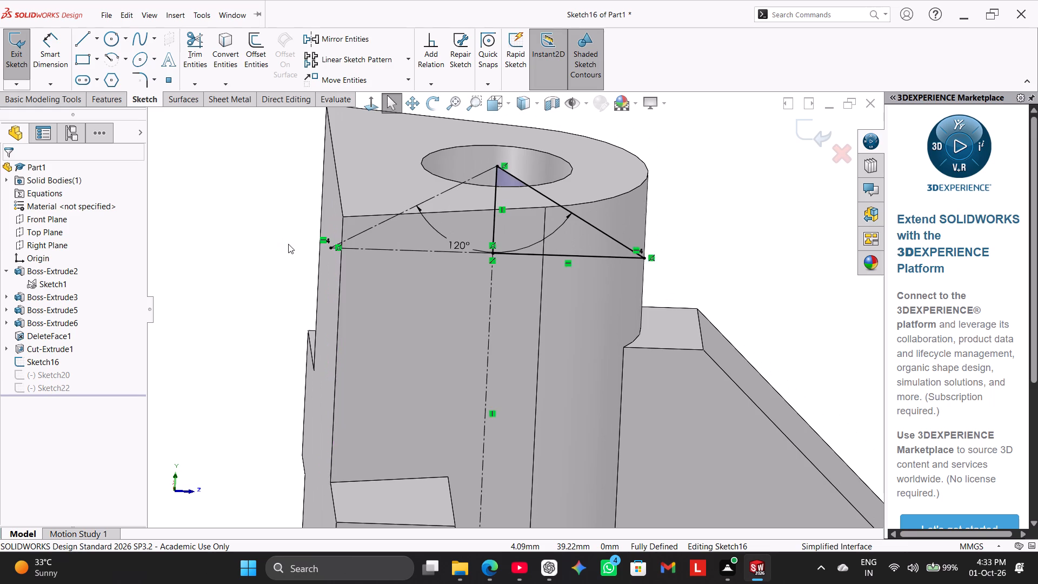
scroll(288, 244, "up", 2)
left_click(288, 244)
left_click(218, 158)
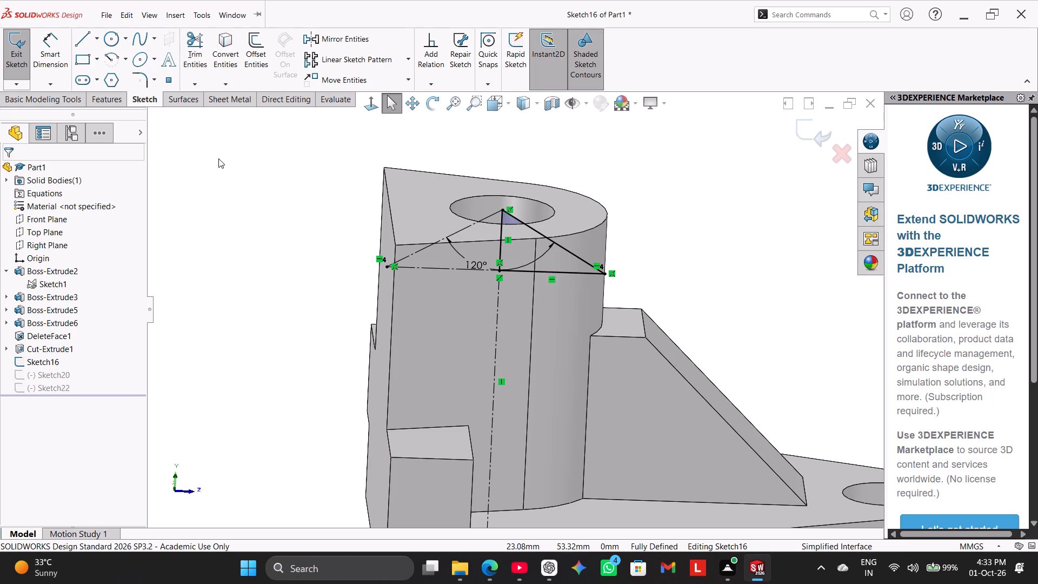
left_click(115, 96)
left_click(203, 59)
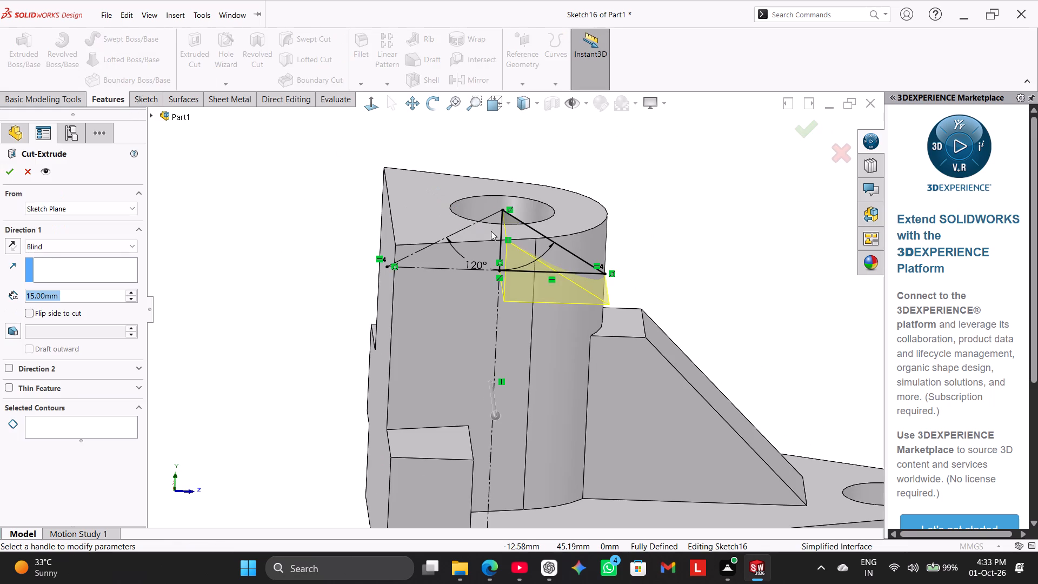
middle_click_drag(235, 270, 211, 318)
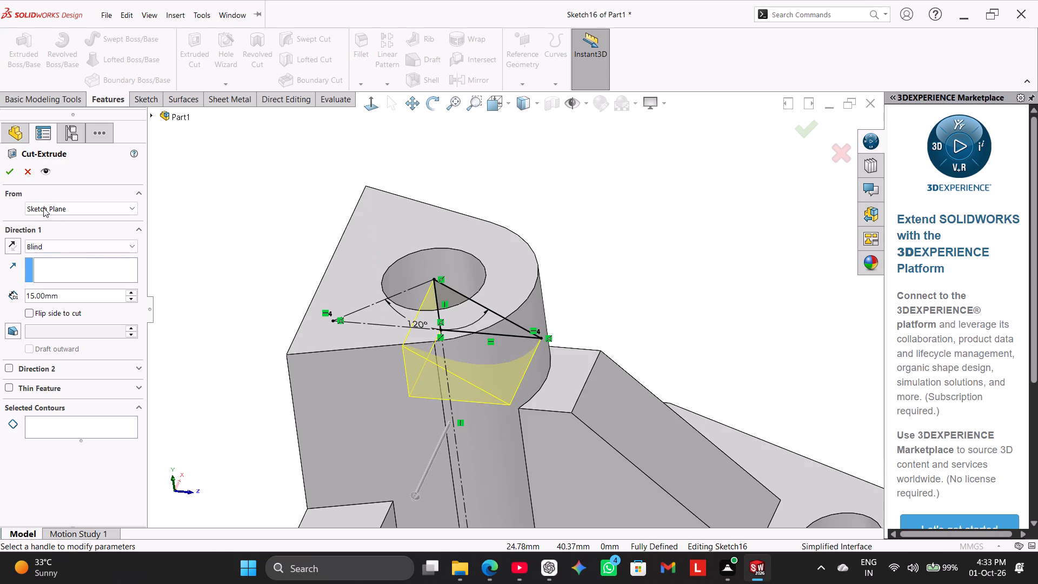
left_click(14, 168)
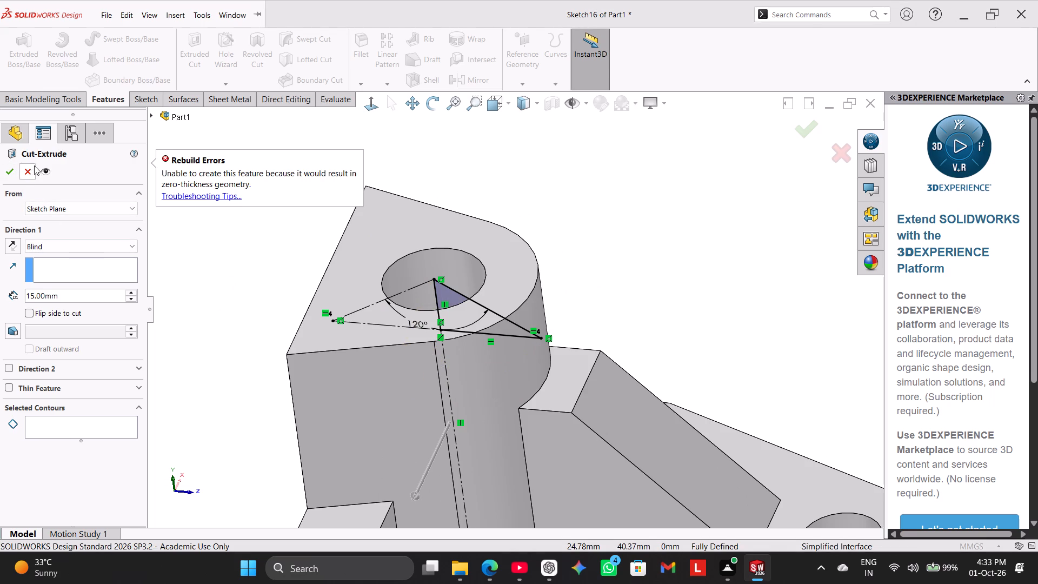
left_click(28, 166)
Convert the triangle half on the boss's rounded side to construction lines, and make the flat-back half's sloped side and base solid lines.
middle_click_drag(236, 283, 280, 249)
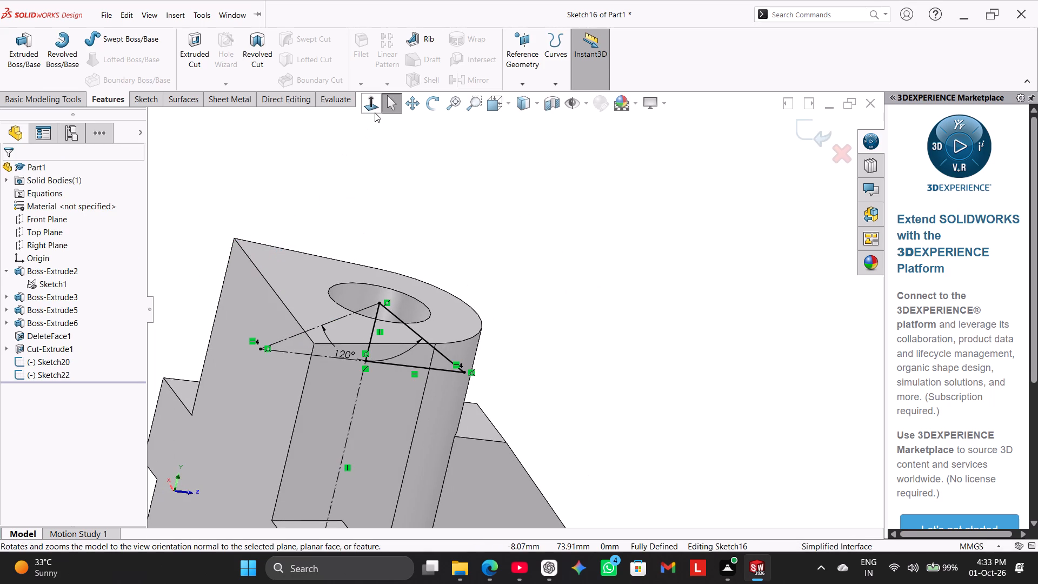
left_click(375, 112)
left_click(369, 98)
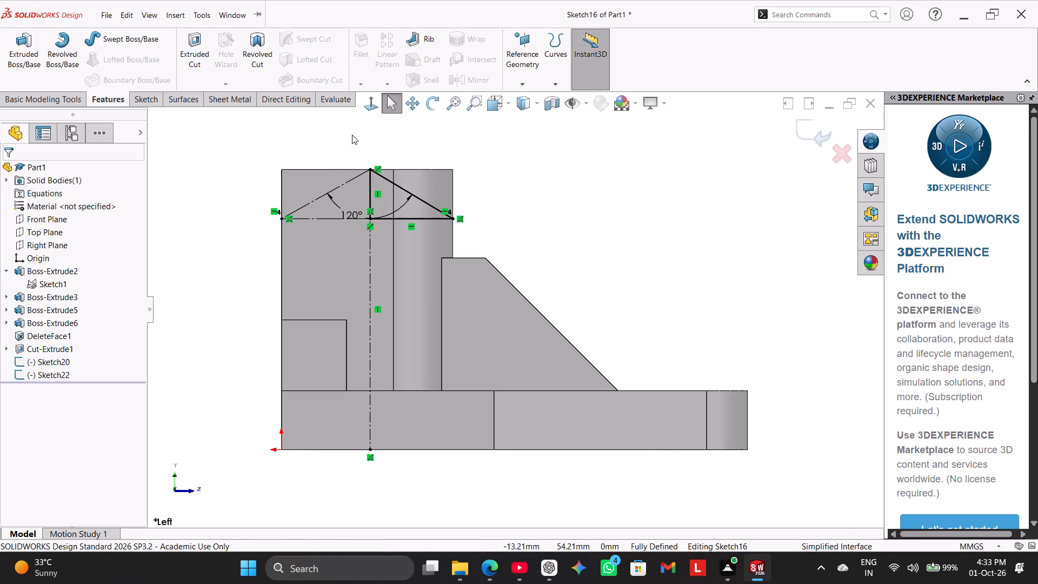
left_click(264, 154)
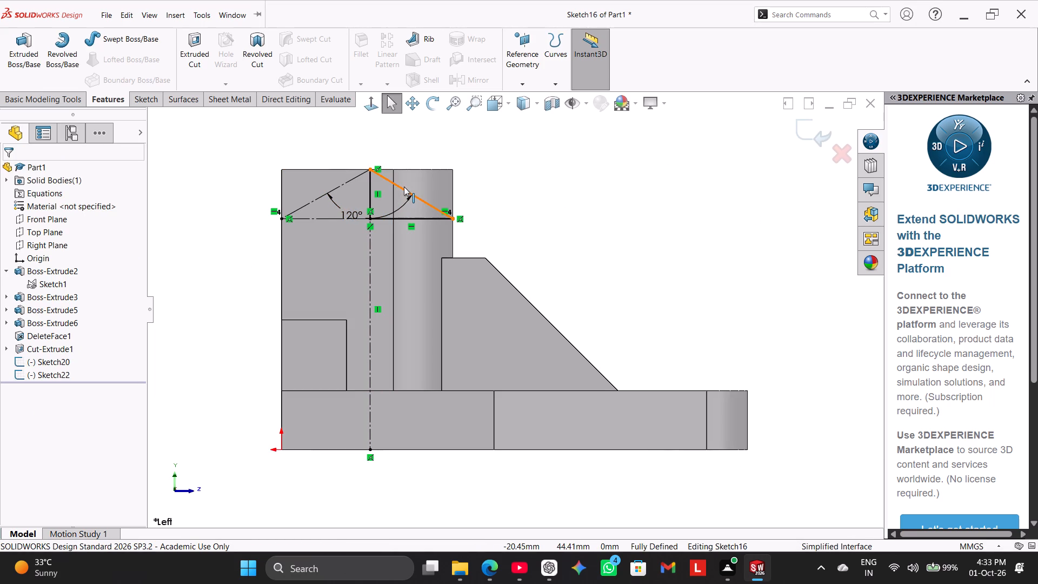
right_click(404, 187)
left_click(429, 167)
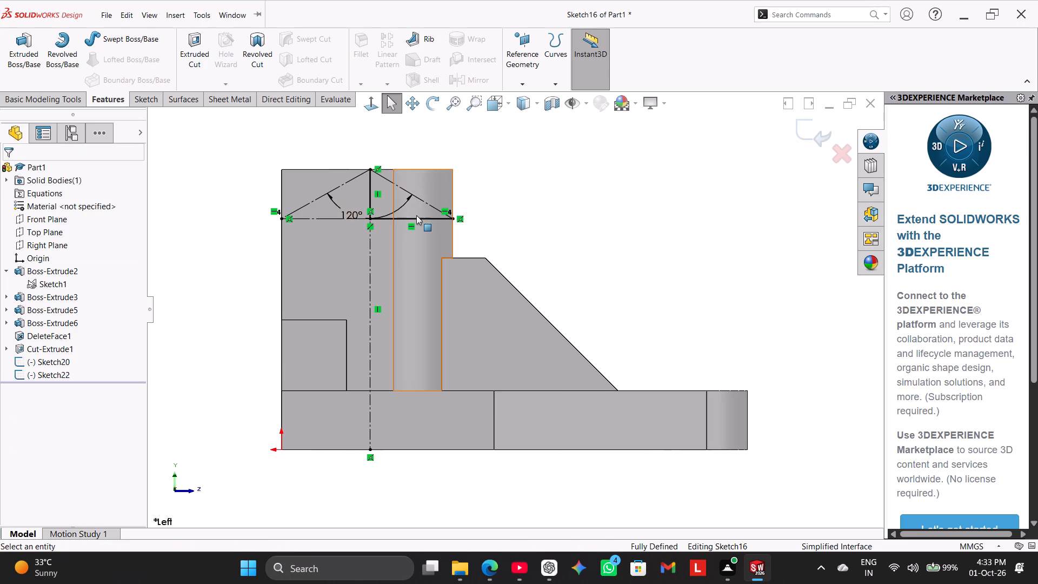
left_click(416, 217)
left_click(468, 185)
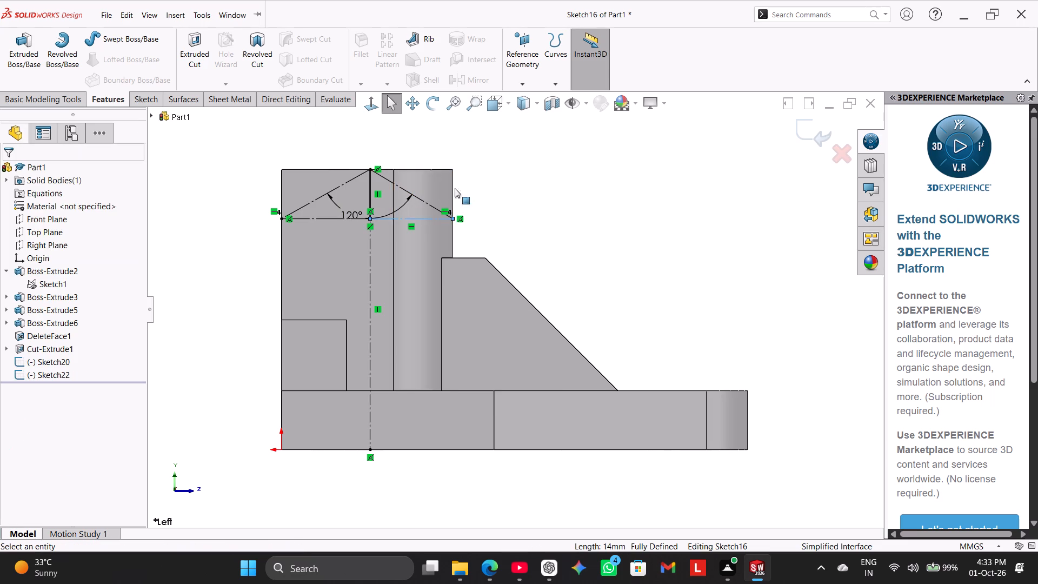
right_click(344, 181)
left_click(377, 169)
right_click(327, 220)
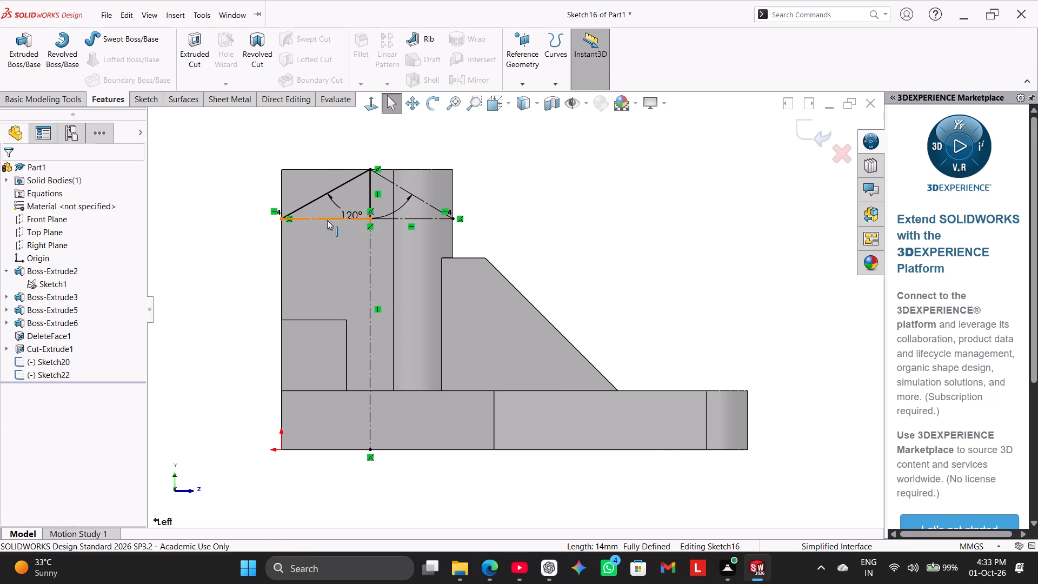
left_click(352, 200)
left_click(248, 211)
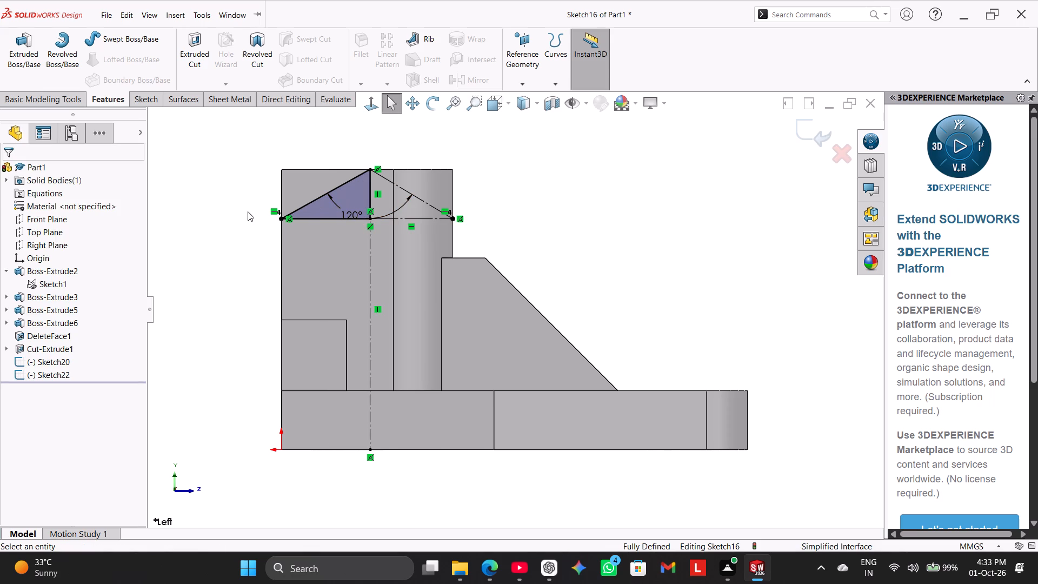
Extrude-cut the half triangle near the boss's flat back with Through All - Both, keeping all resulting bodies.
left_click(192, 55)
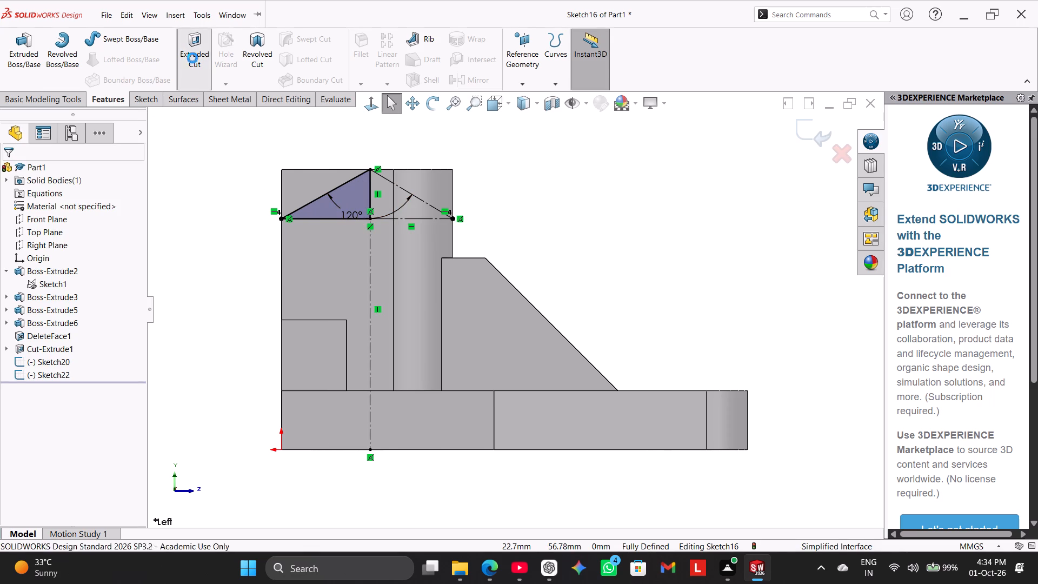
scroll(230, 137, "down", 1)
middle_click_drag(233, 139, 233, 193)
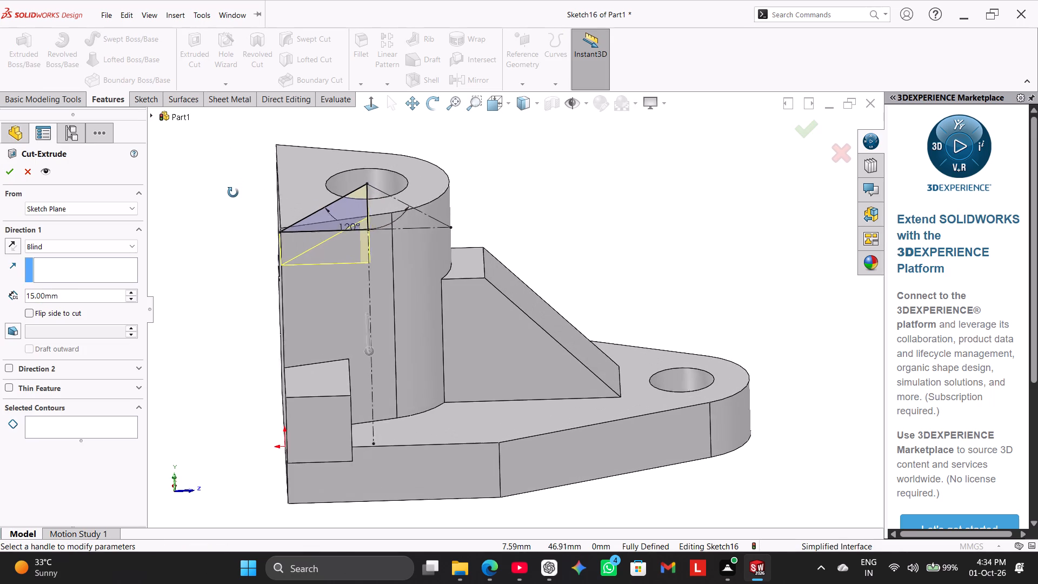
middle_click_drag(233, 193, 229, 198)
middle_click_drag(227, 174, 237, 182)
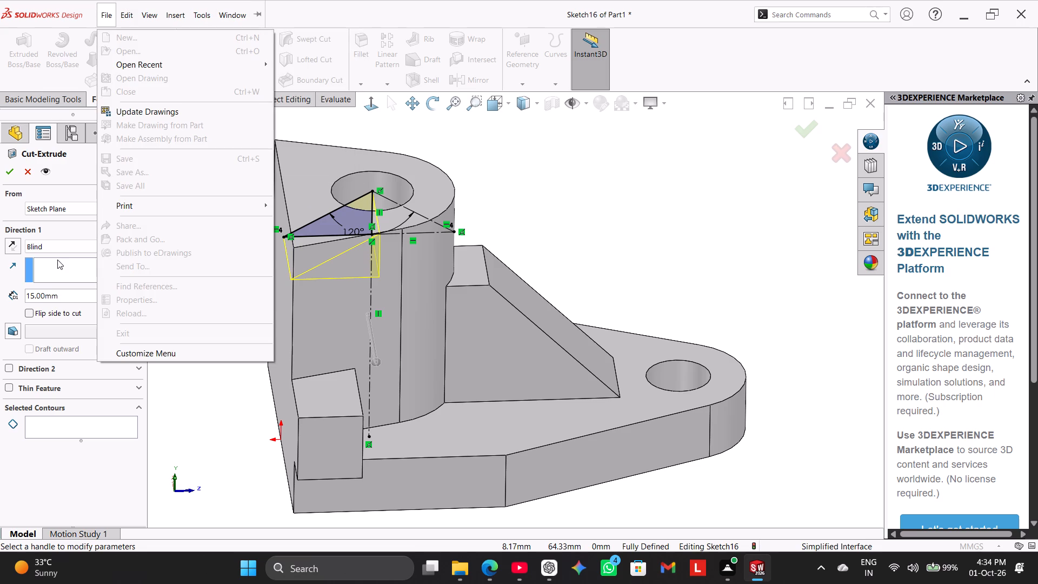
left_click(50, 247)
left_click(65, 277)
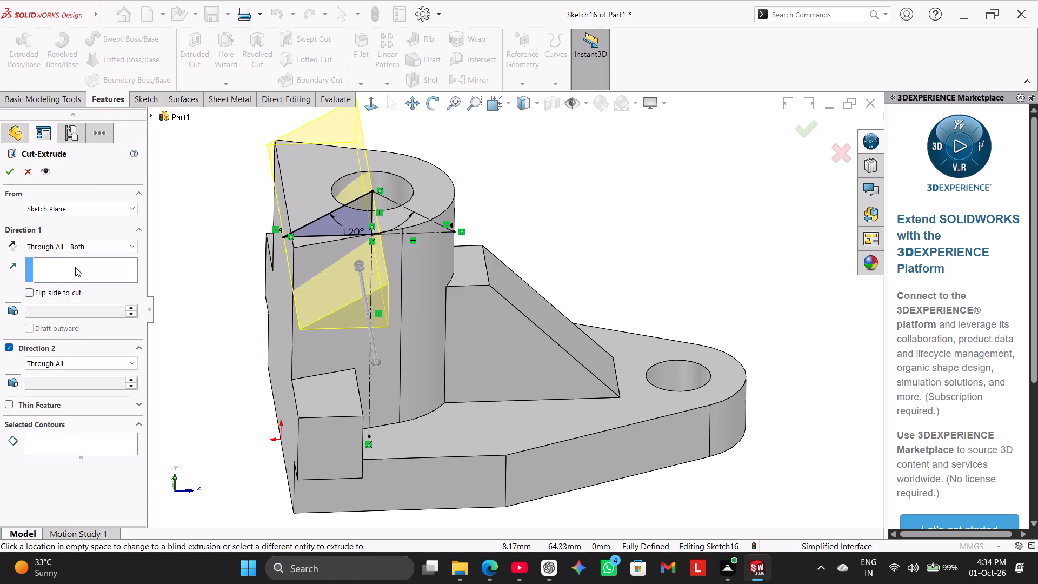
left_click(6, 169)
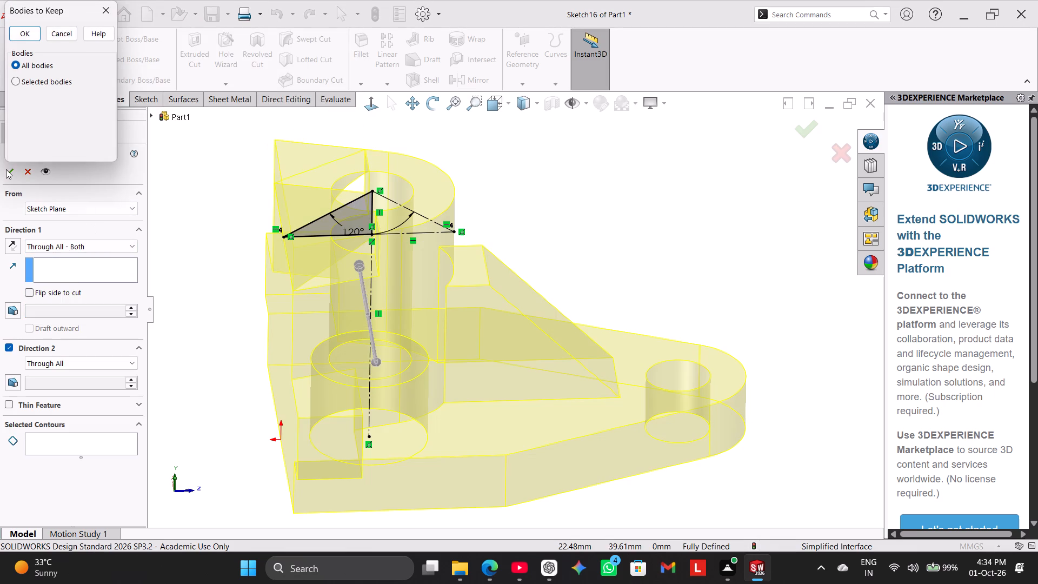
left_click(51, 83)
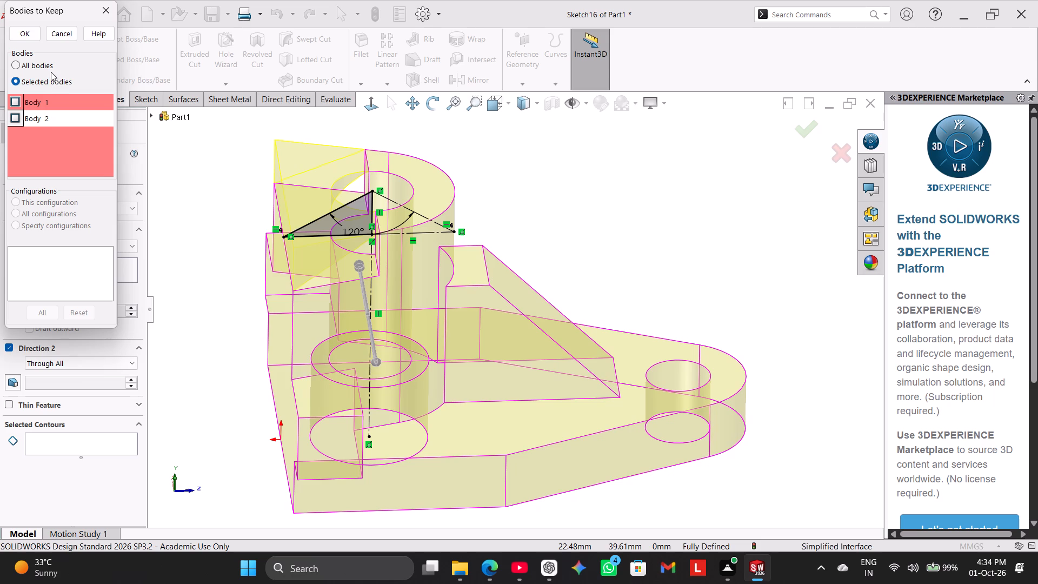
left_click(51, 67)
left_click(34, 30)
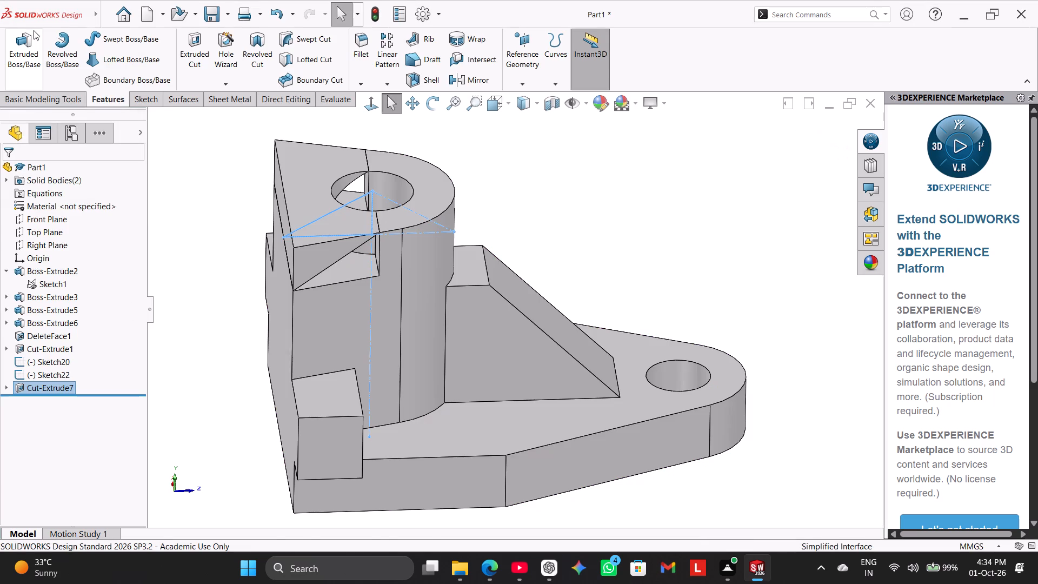
Examine the triangular cut through the top of the boss from several angles and square to the sketch plane.
middle_click(208, 202)
middle_click_drag(208, 201, 211, 182)
middle_click_drag(213, 337, 175, 336)
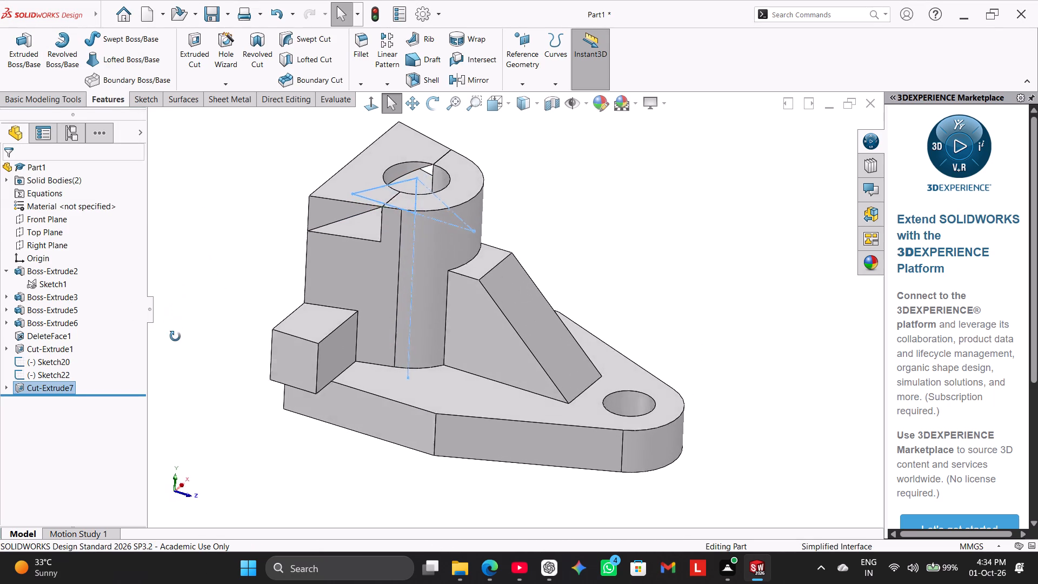
middle_click_drag(175, 336, 219, 298)
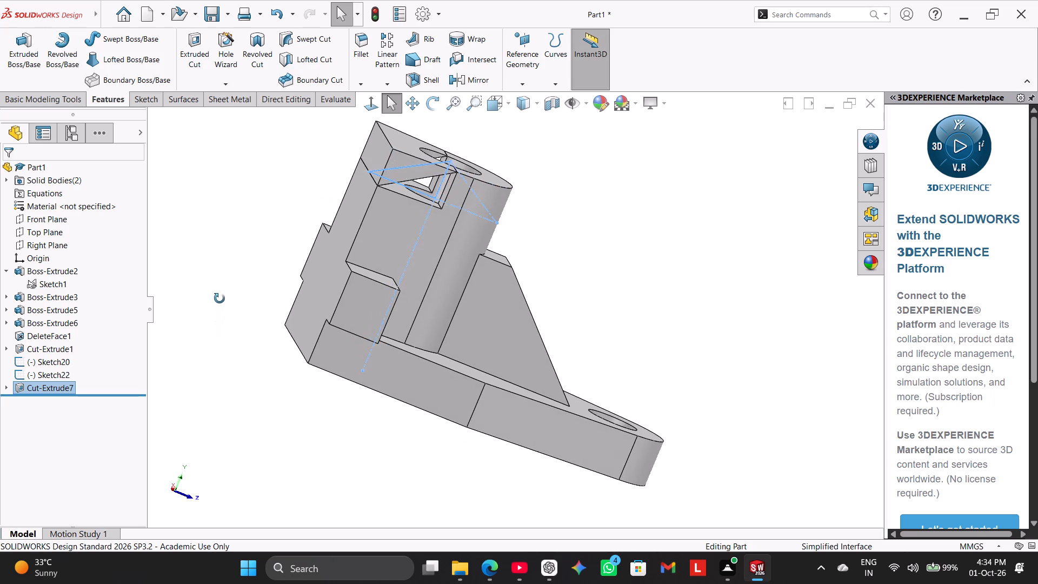
middle_click_drag(219, 298, 197, 270)
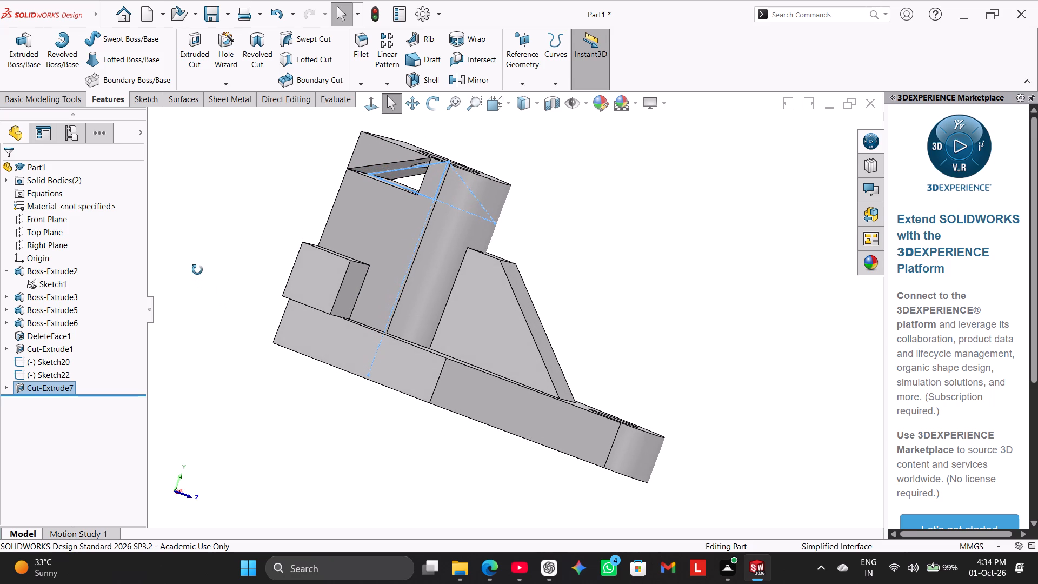
middle_click_drag(197, 270, 205, 282)
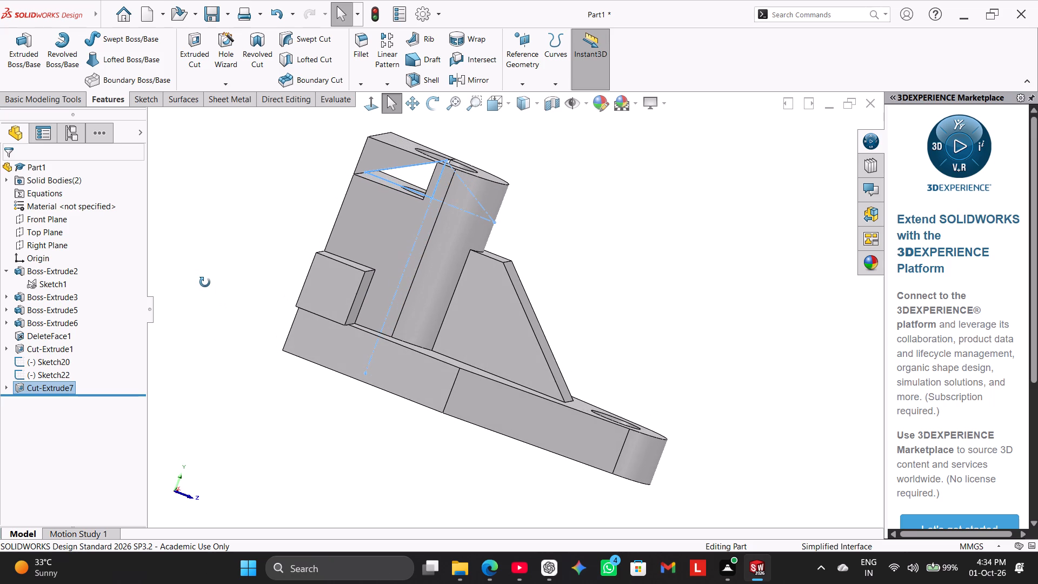
middle_click_drag(205, 282, 227, 316)
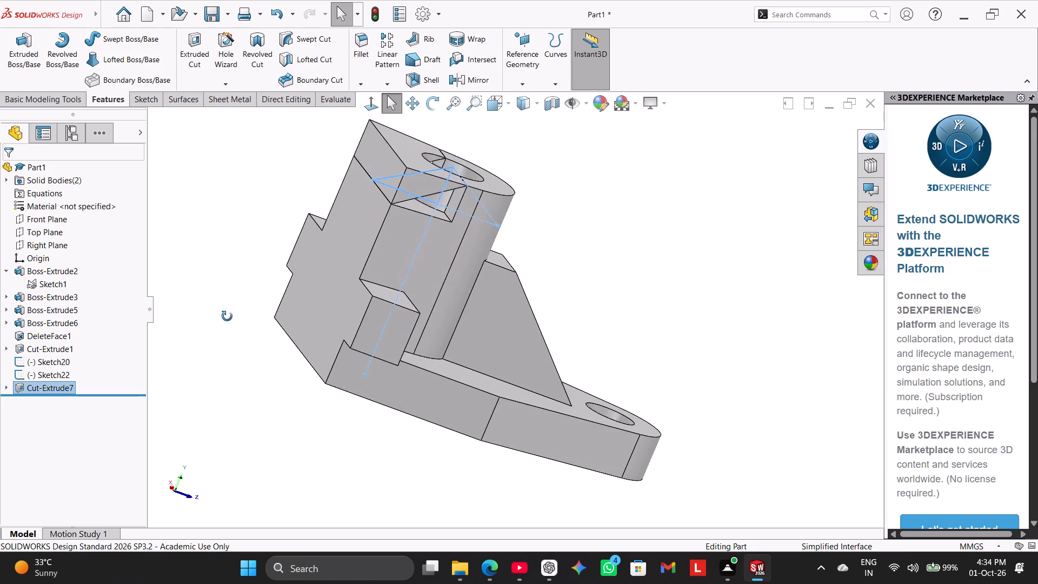
middle_click_drag(227, 316, 215, 296)
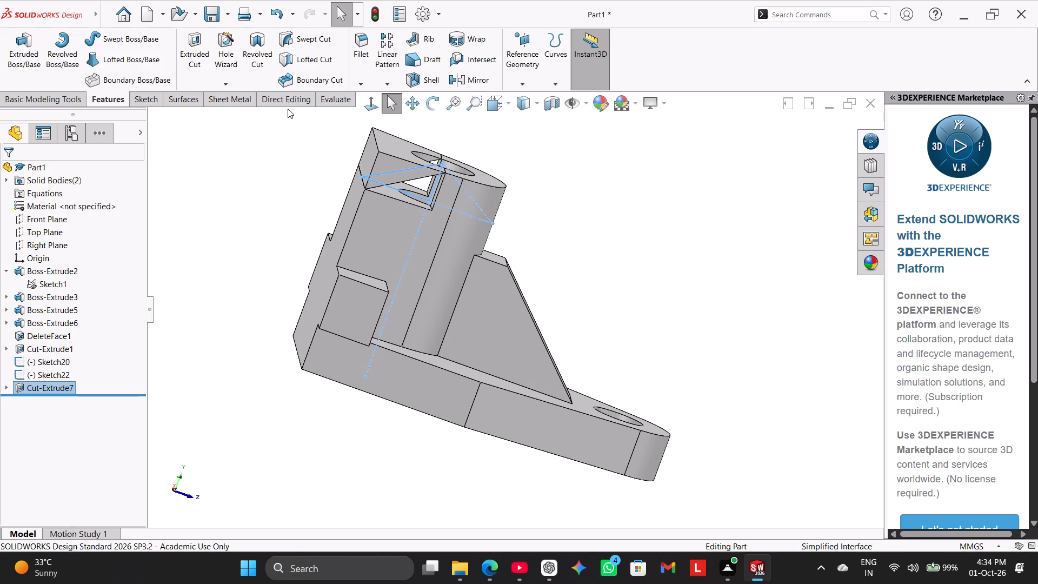
left_click(369, 103)
left_click(369, 103)
left_click(369, 102)
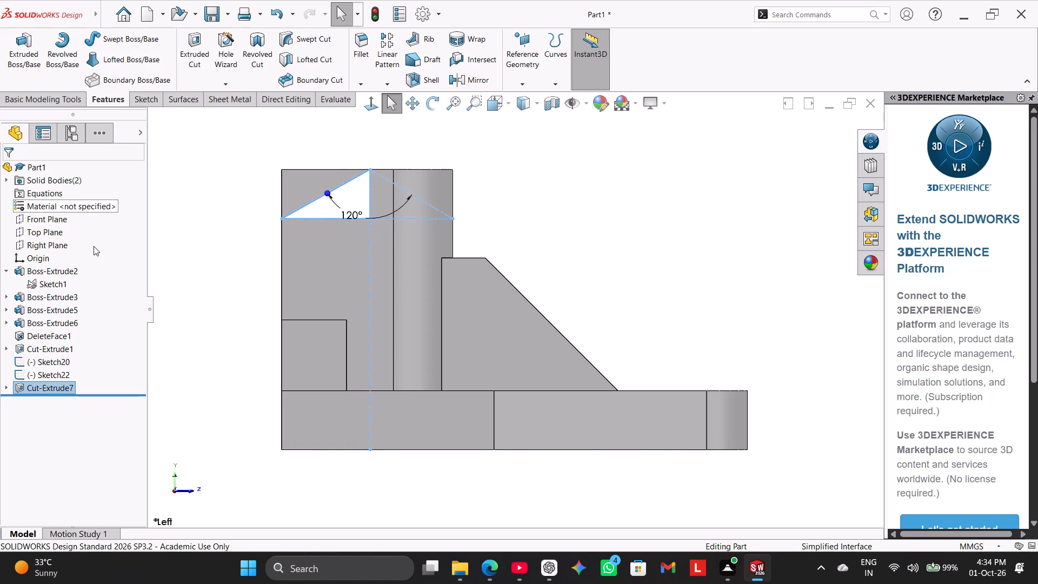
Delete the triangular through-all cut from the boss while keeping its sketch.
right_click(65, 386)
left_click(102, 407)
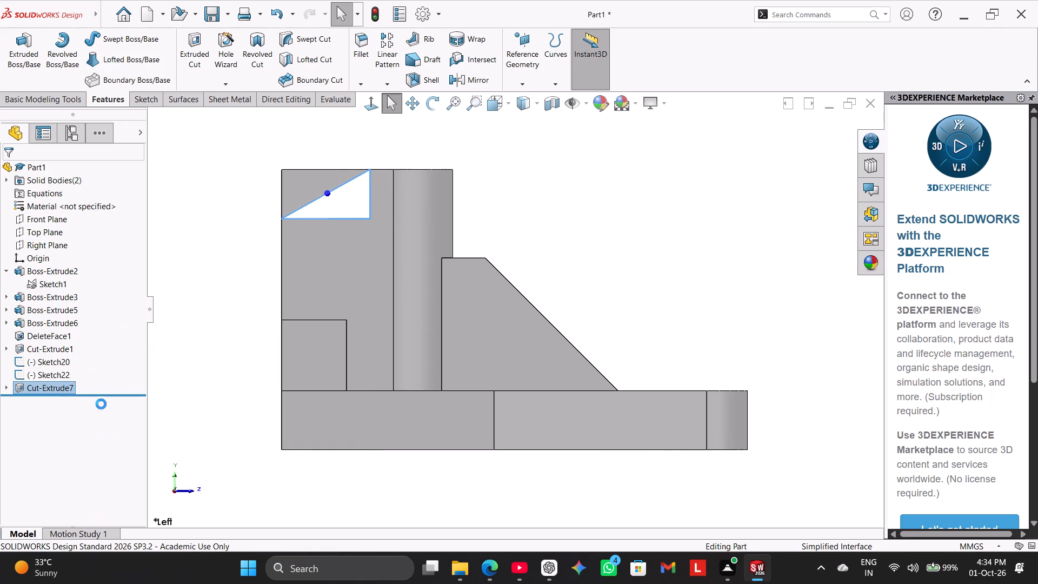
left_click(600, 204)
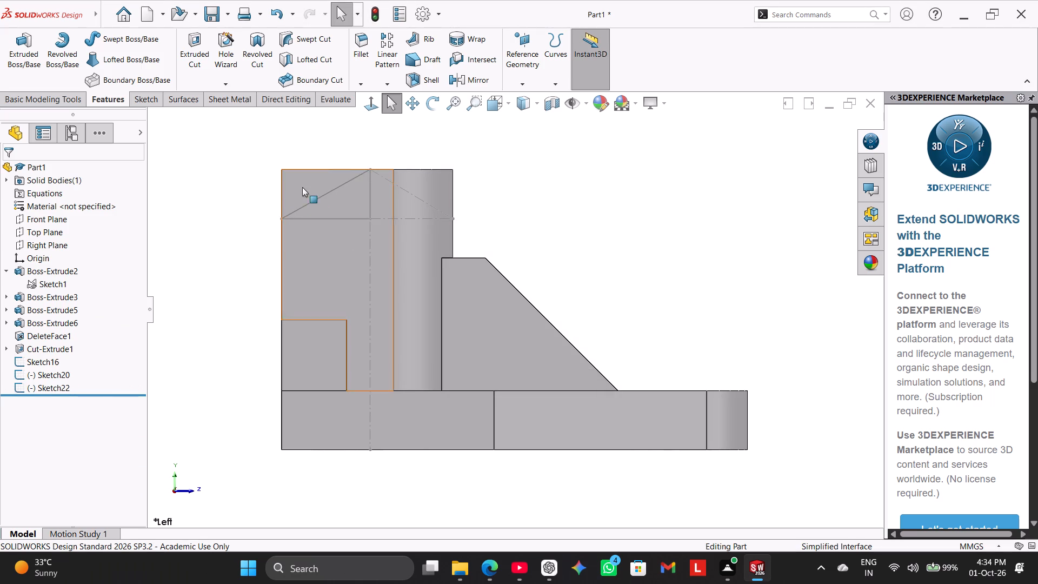
Reopen the 120-degree triangle sketch for editing, viewed square to its plane.
double_click(313, 200)
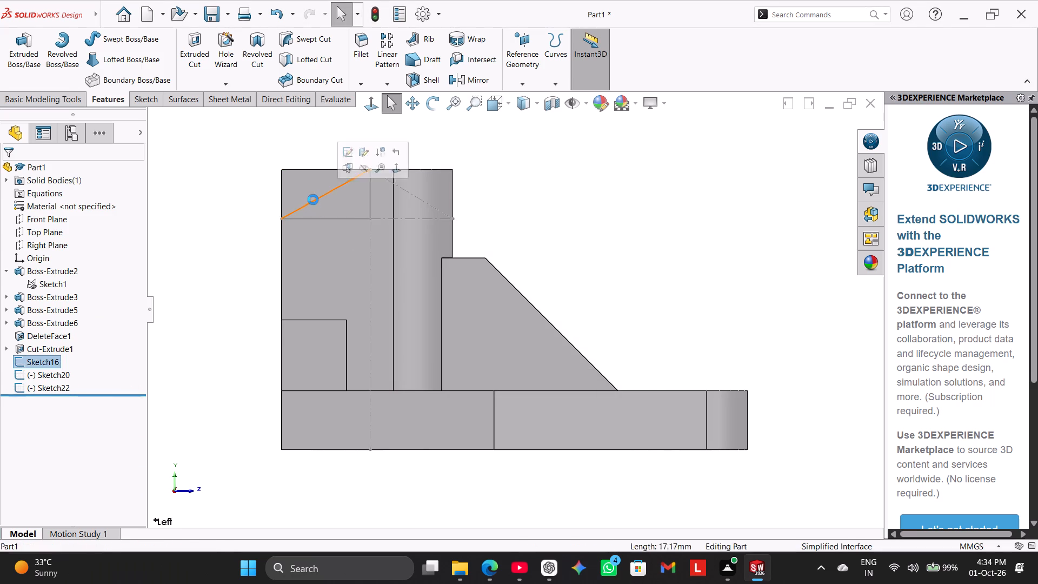
left_click(347, 205)
left_click(370, 104)
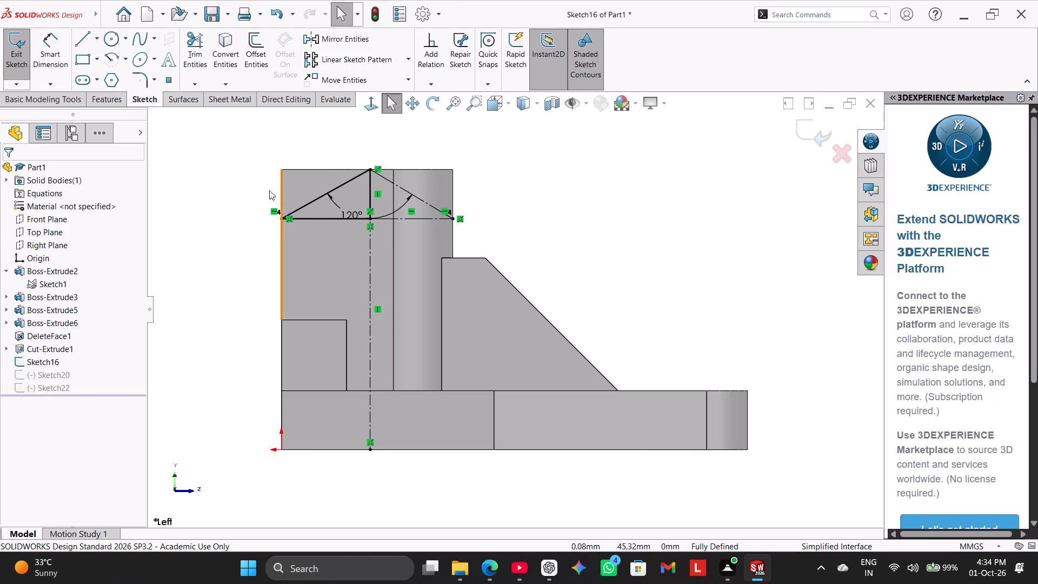
left_click(229, 205)
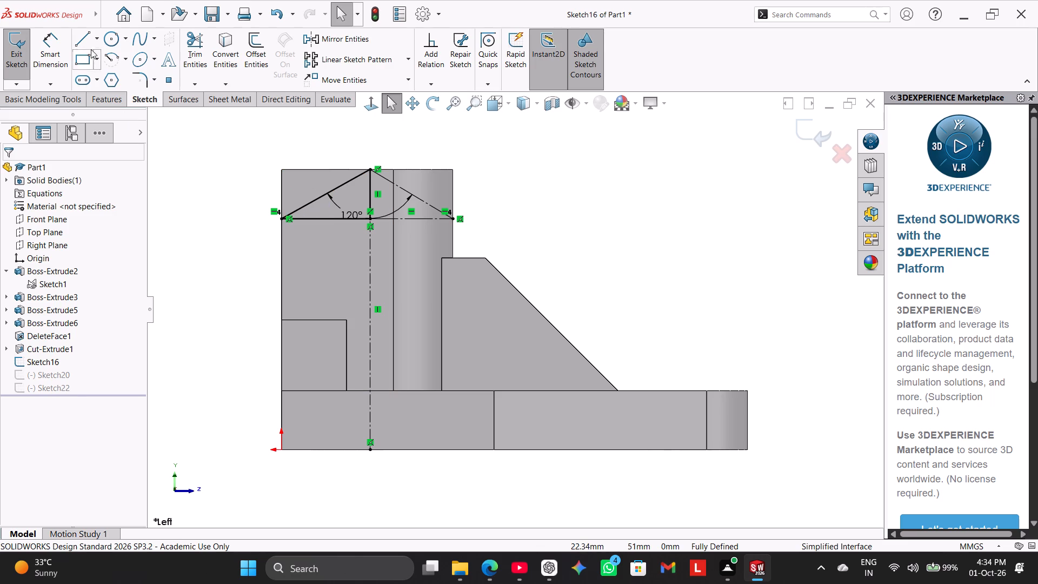
Draw a vertical line from the triangle's flat-back corner to the boss's top edge and a 15 mm horizontal line to the apex.
left_click(85, 36)
left_click(280, 220)
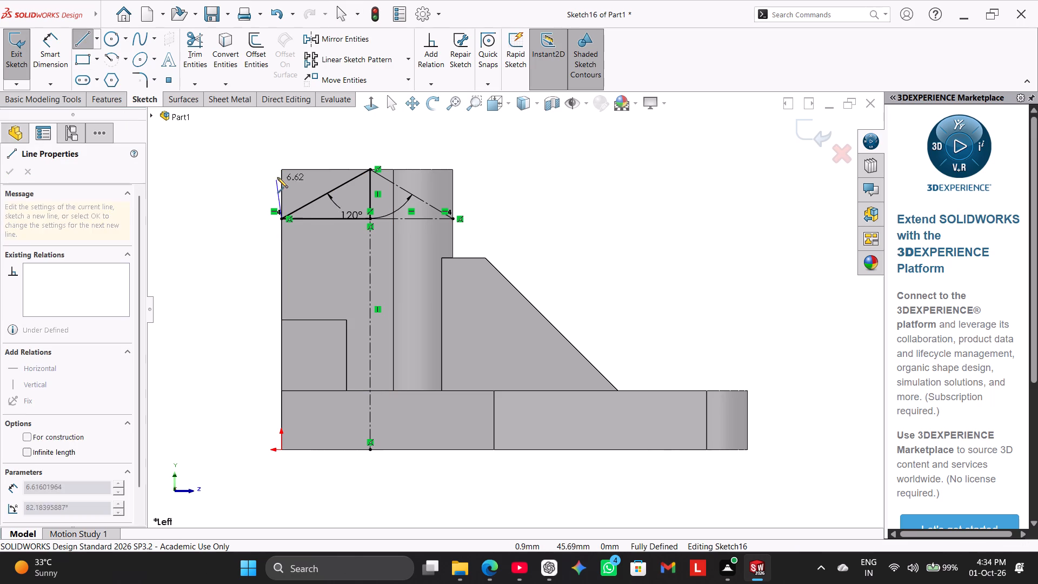
left_click(283, 169)
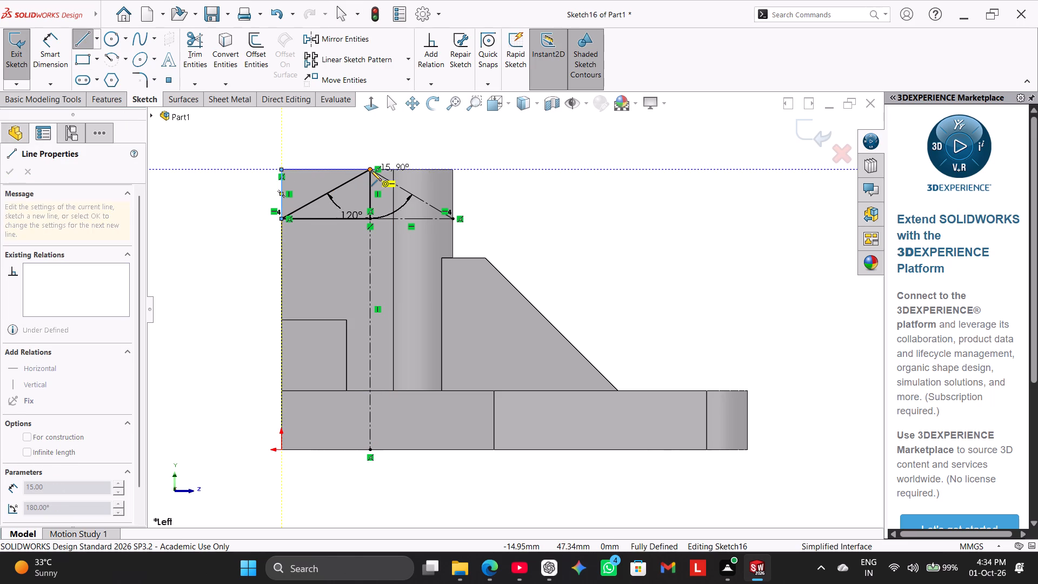
left_click(371, 170)
right_click(245, 151)
left_click(276, 159)
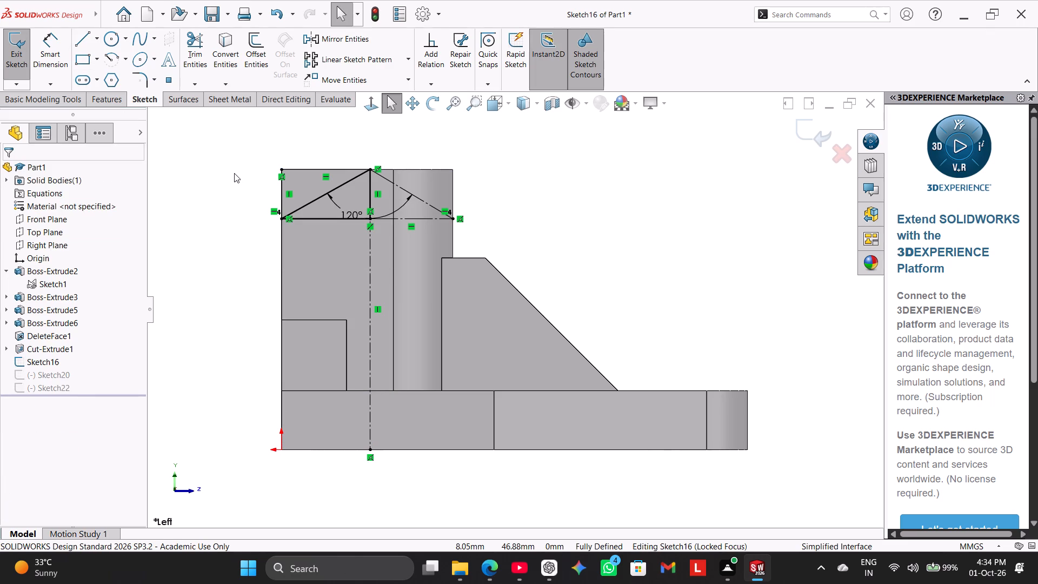
Trim the half triangle's base and vertical centre line, keeping the trimmed entities as construction geometry.
left_click(193, 54)
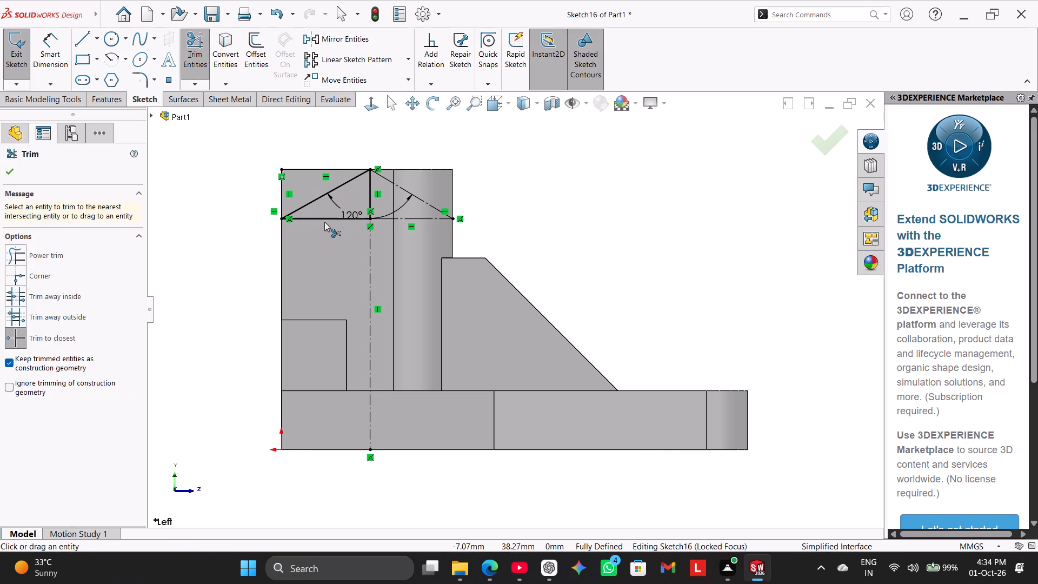
left_click(325, 219)
left_click(372, 195)
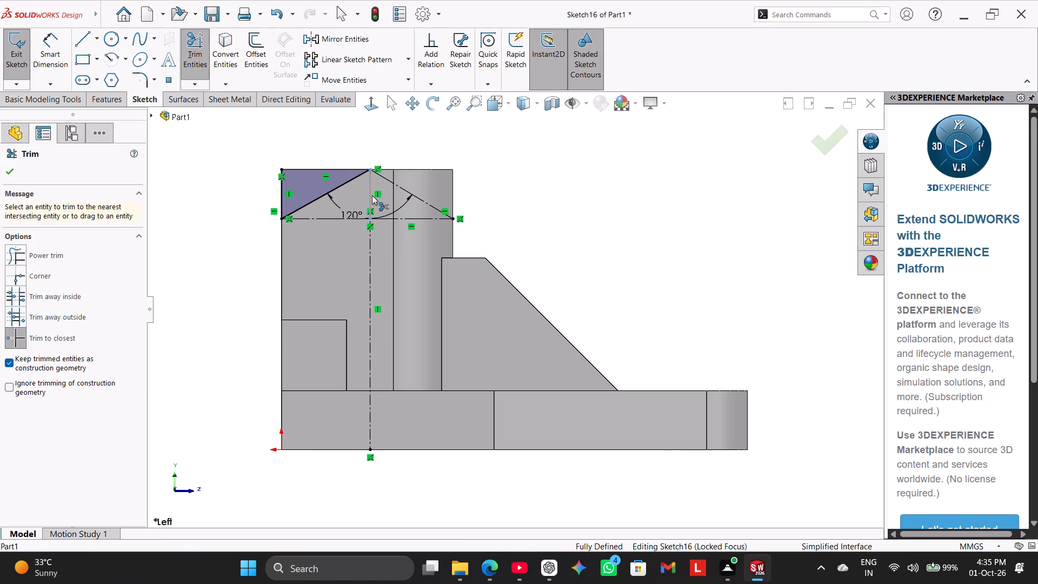
right_click(215, 211)
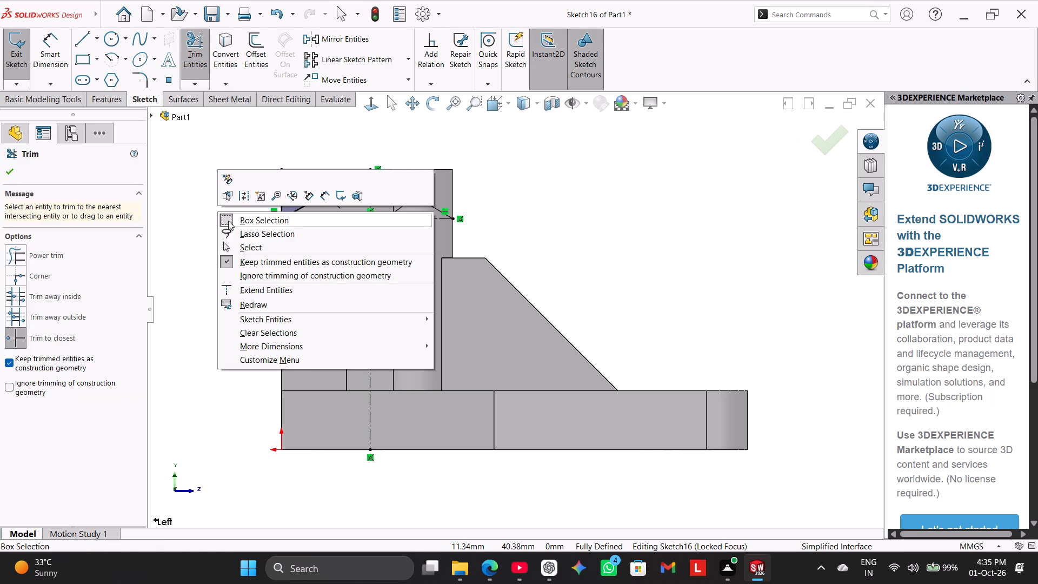
left_click(250, 248)
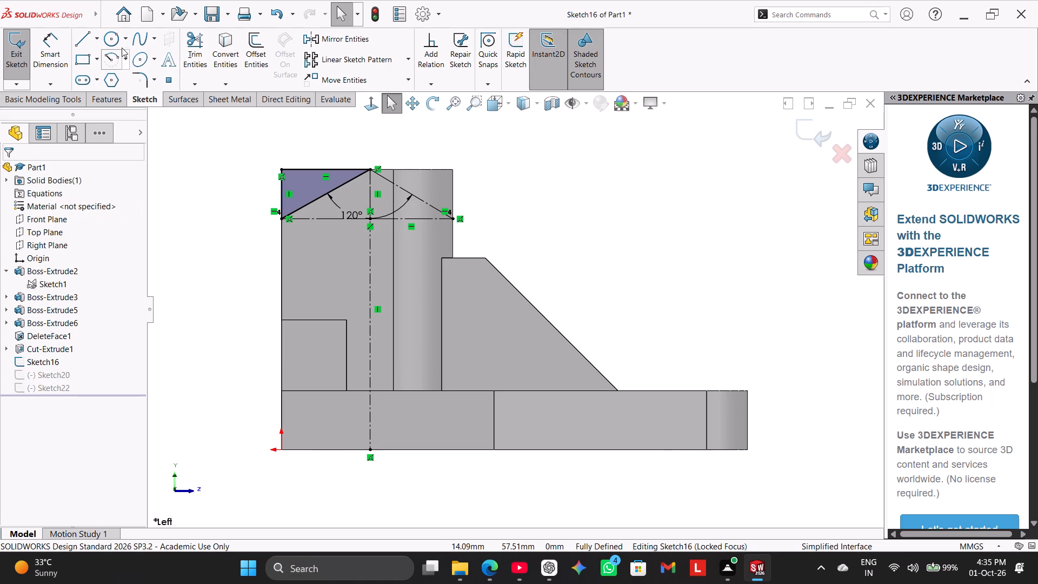
Draw a vertical line up from the triangle's rib-side corner and a 14 mm horizontal line along the top edge to the apex.
left_click(88, 36)
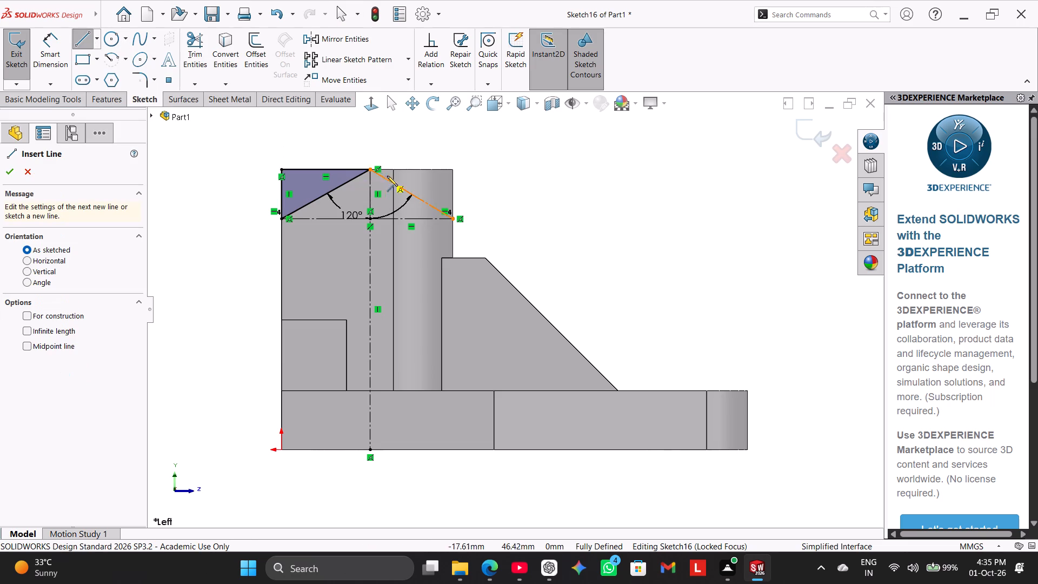
left_click(454, 220)
left_click(450, 167)
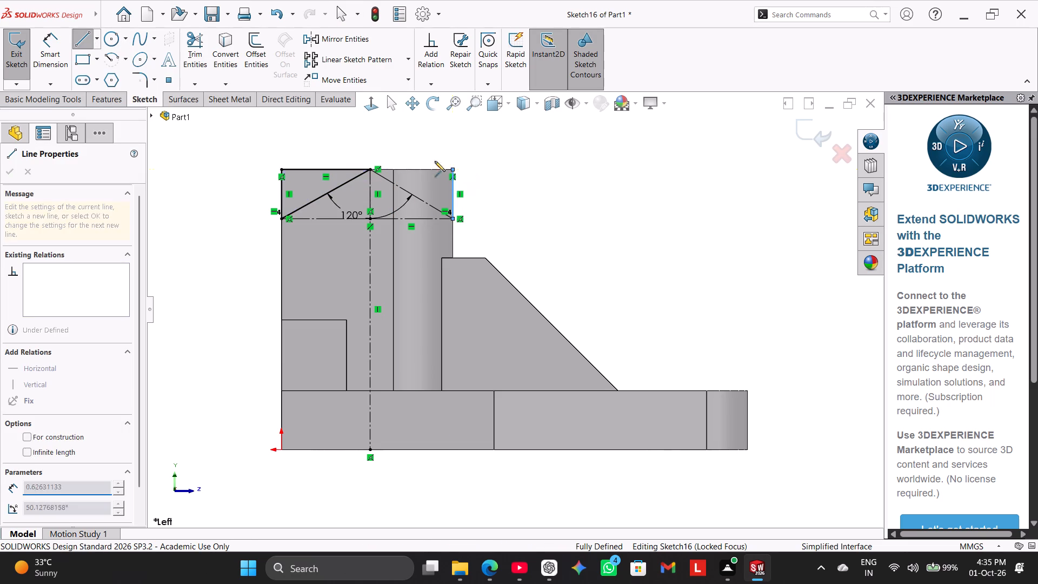
left_click(372, 169)
right_click(253, 163)
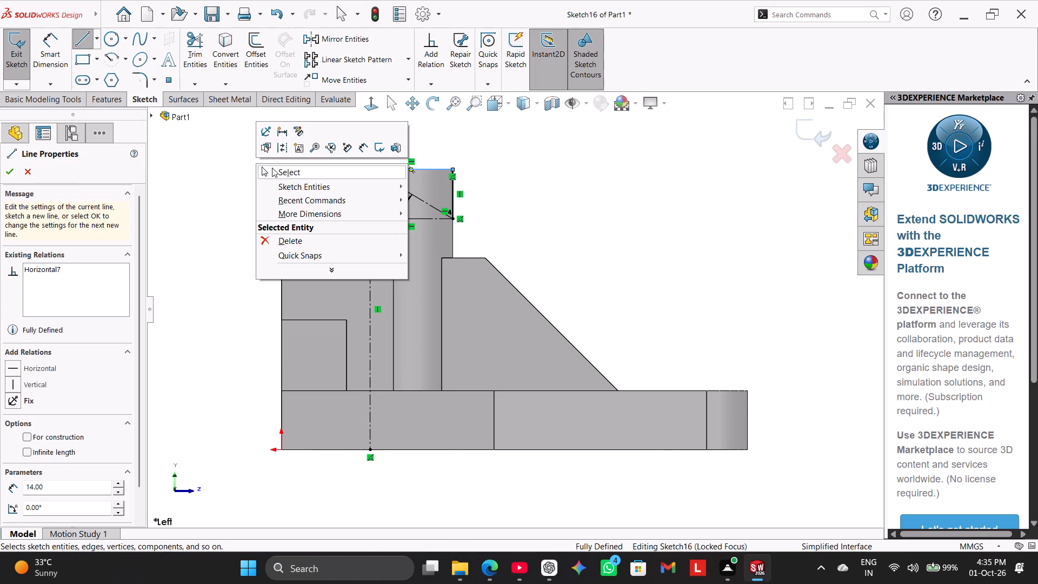
left_click(277, 170)
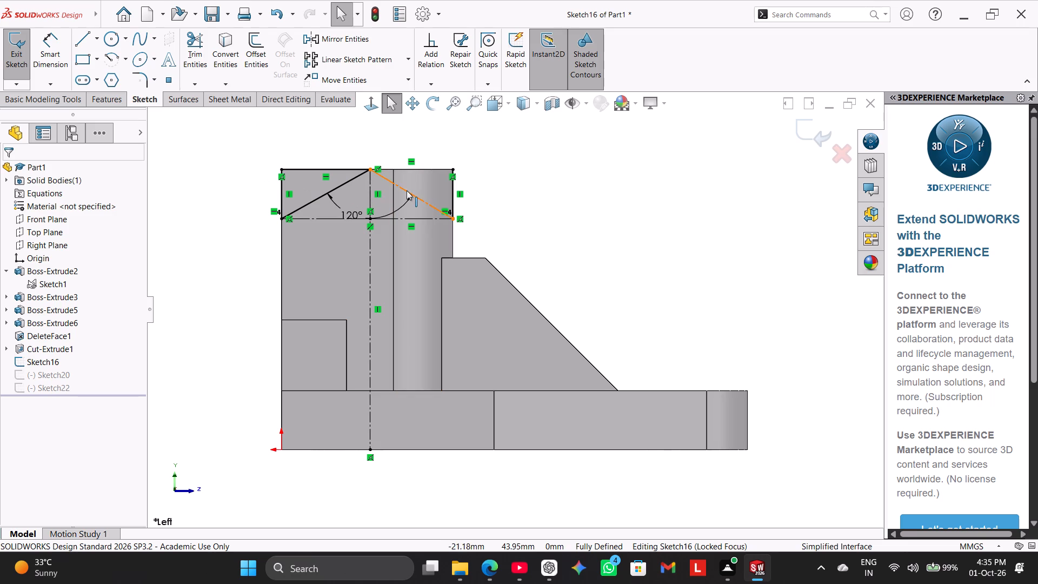
Convert the triangle's rib-side sloped construction line into a solid sketch line.
right_click(406, 190)
left_click(432, 174)
left_click(231, 215)
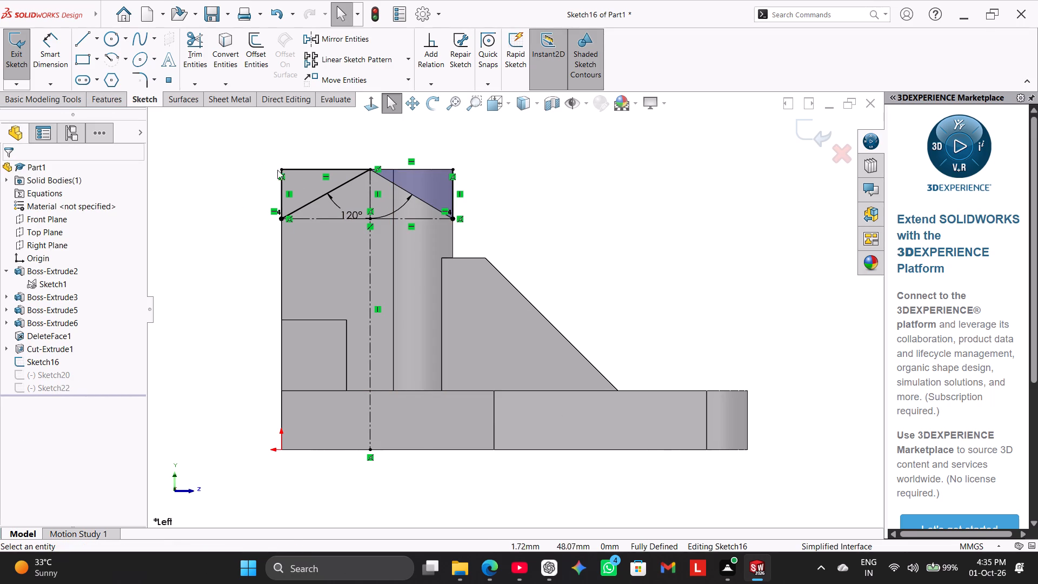
left_click(301, 187)
left_click(189, 180)
Extrude-cut the corner triangle above the flat-back slope with Through All - Both.
left_click(113, 98)
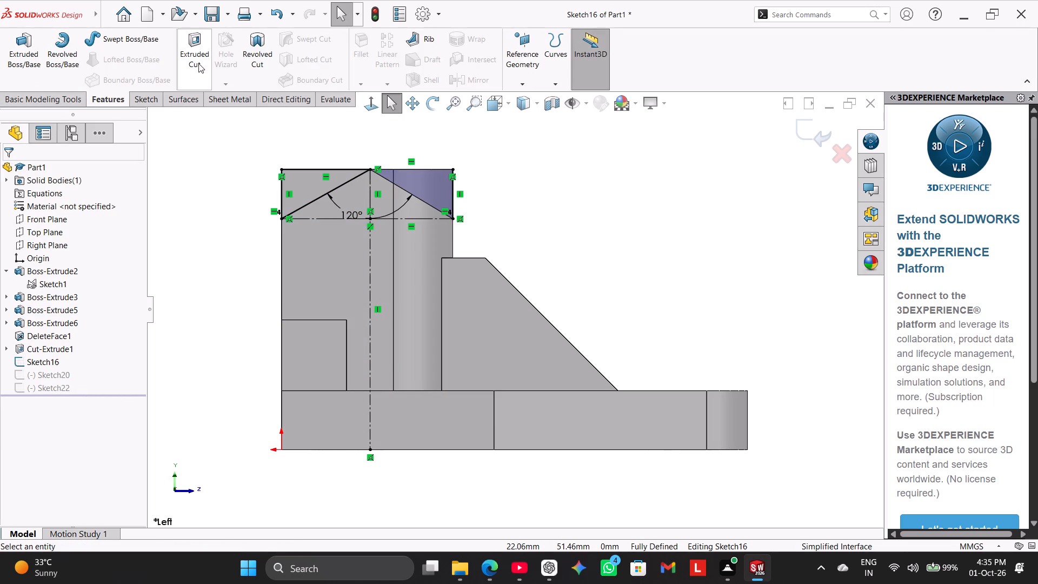
left_click(199, 61)
left_click(96, 397)
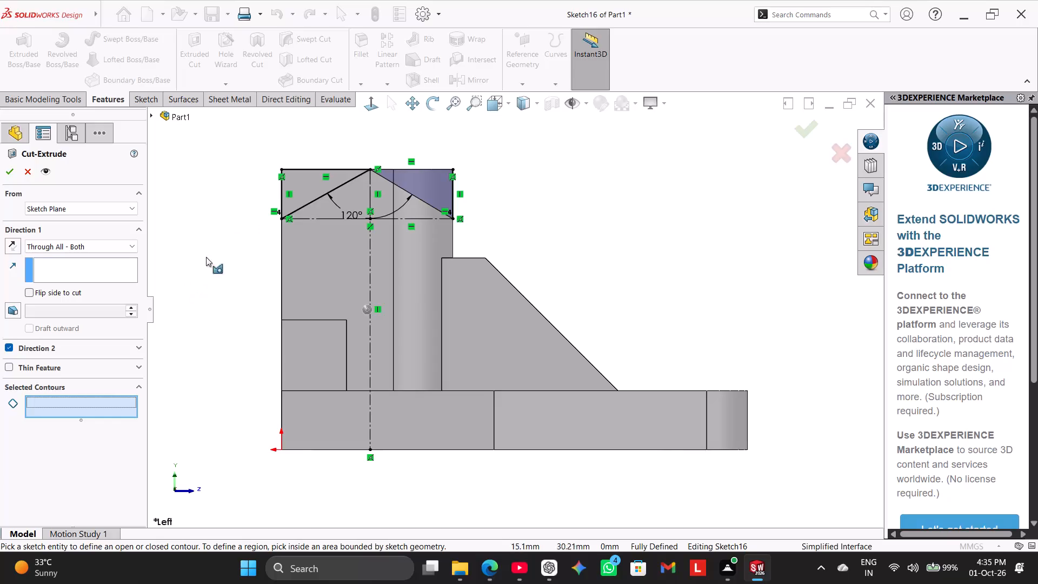
left_click(295, 210)
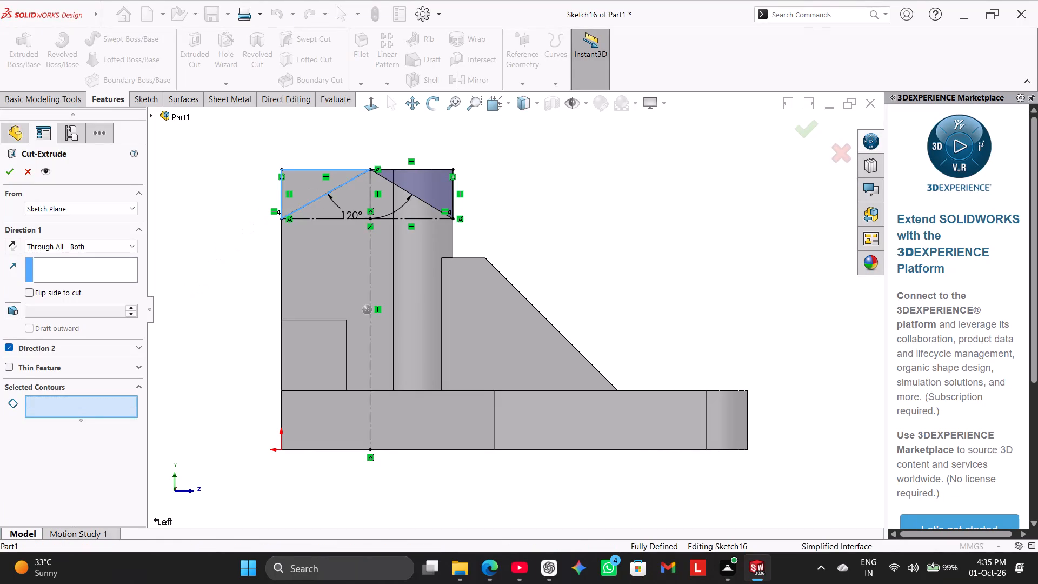
middle_click_drag(201, 230, 226, 288)
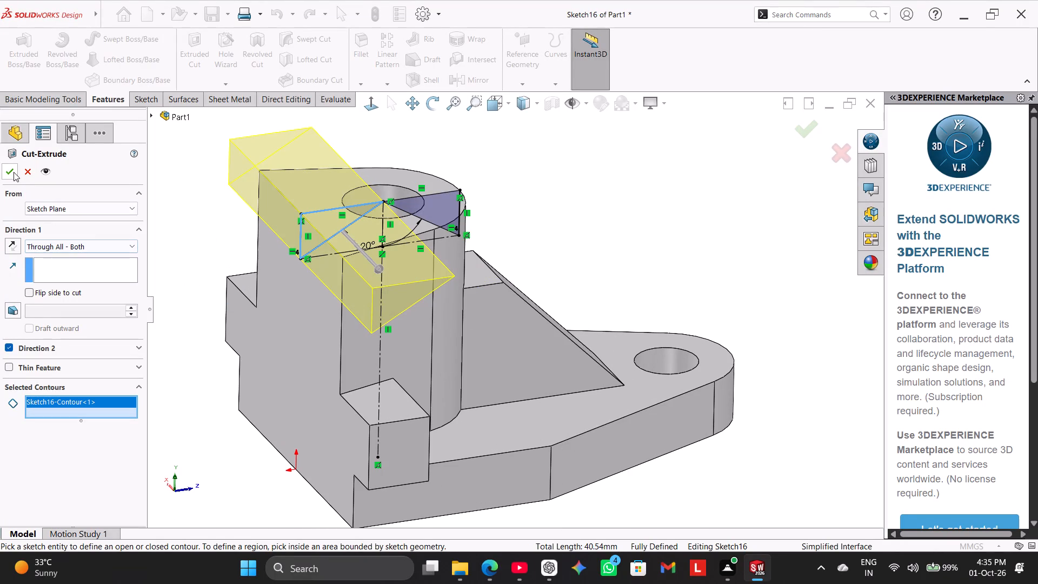
left_click(14, 171)
left_click(207, 194)
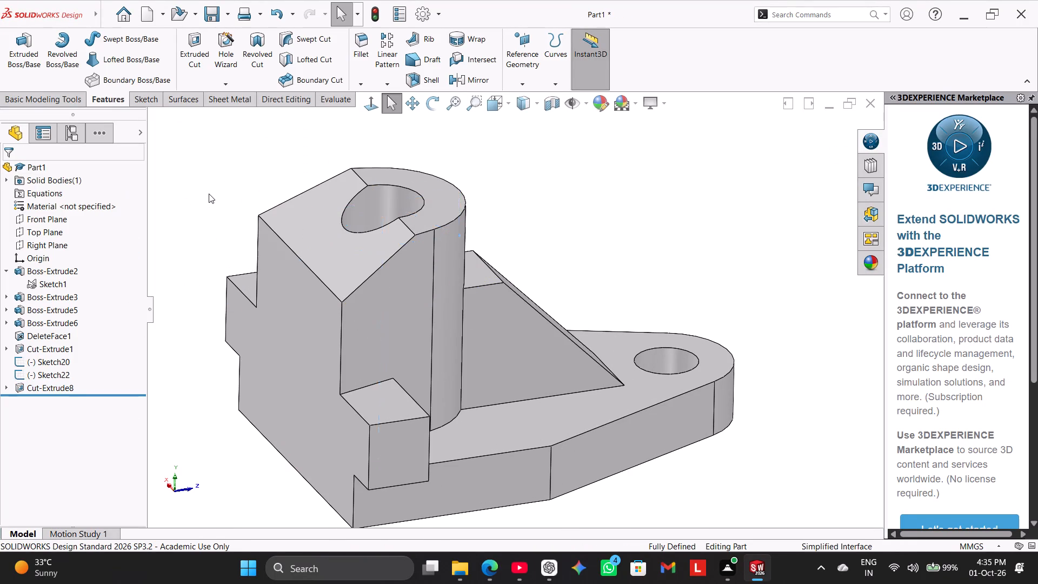
Edit the boss-top cut to also include the rib-side corner triangle as a selected contour.
middle_click_drag(214, 189, 203, 174)
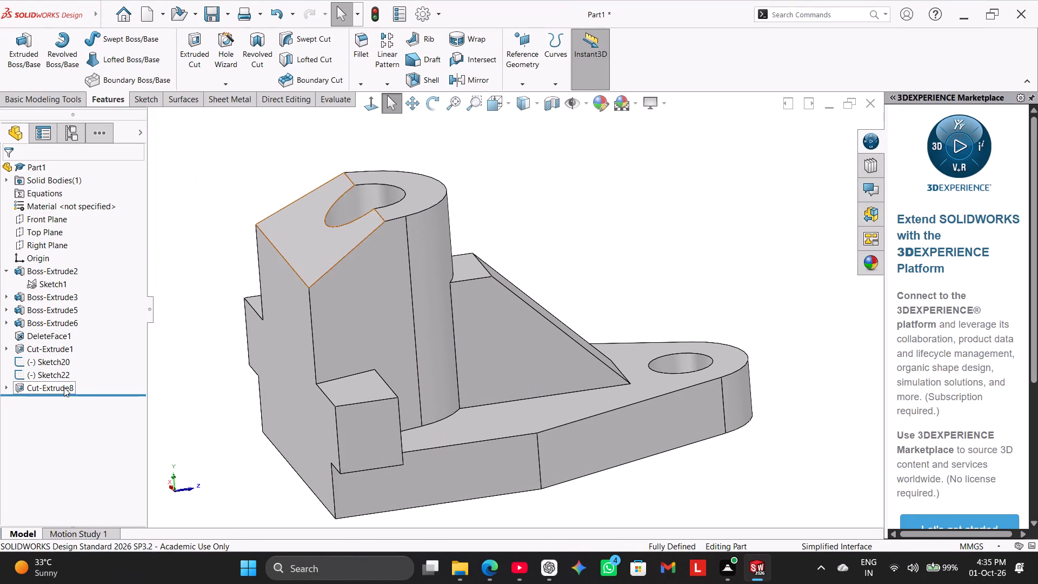
right_click(64, 387)
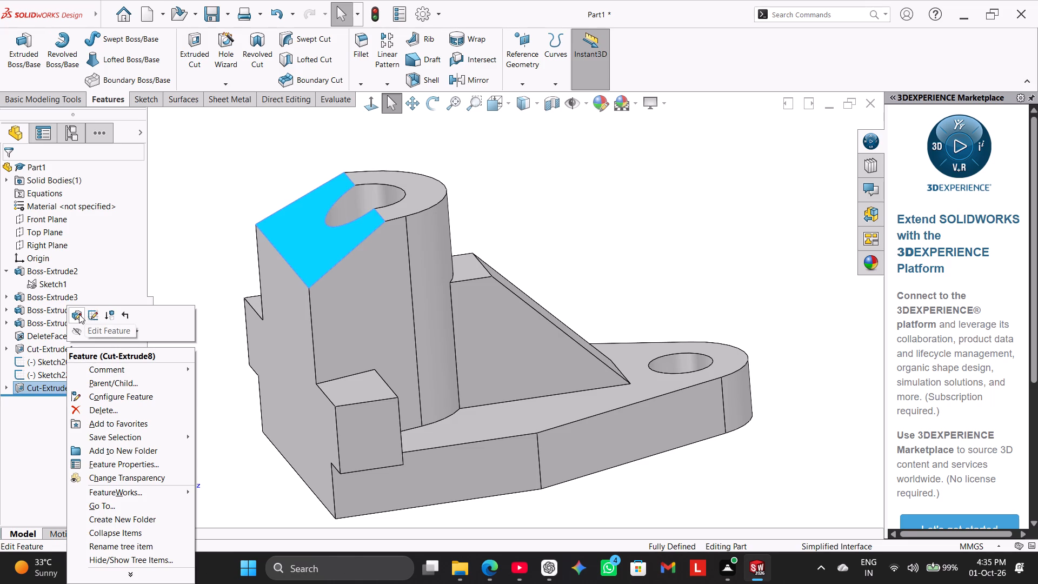
left_click(79, 313)
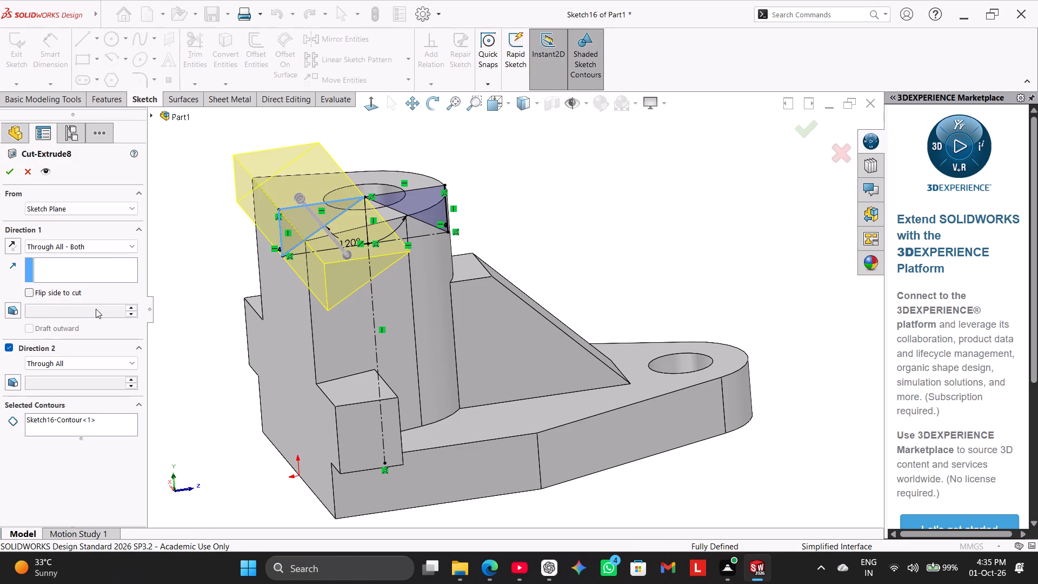
left_click(98, 430)
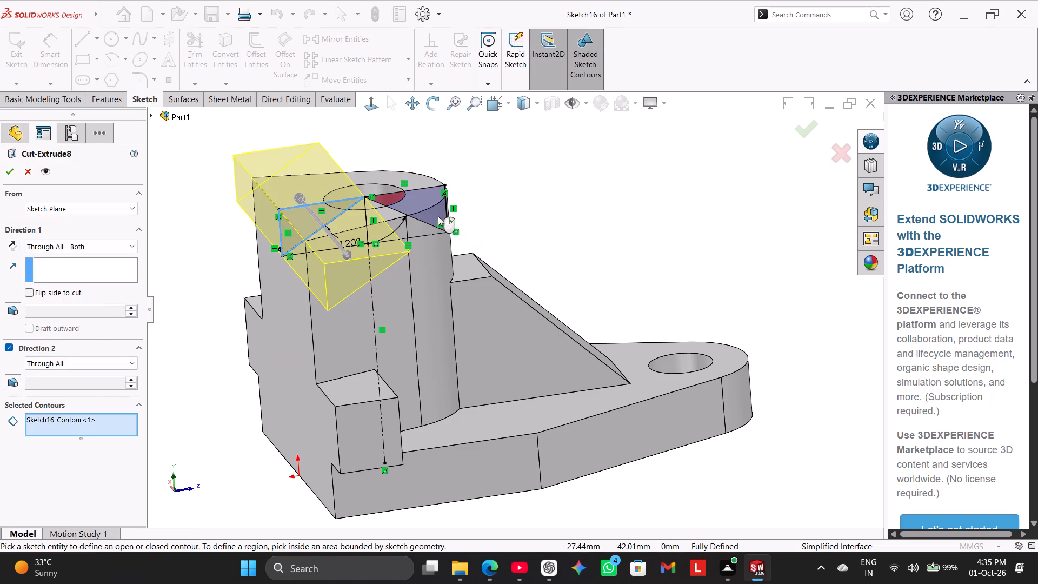
left_click(431, 213)
left_click(16, 172)
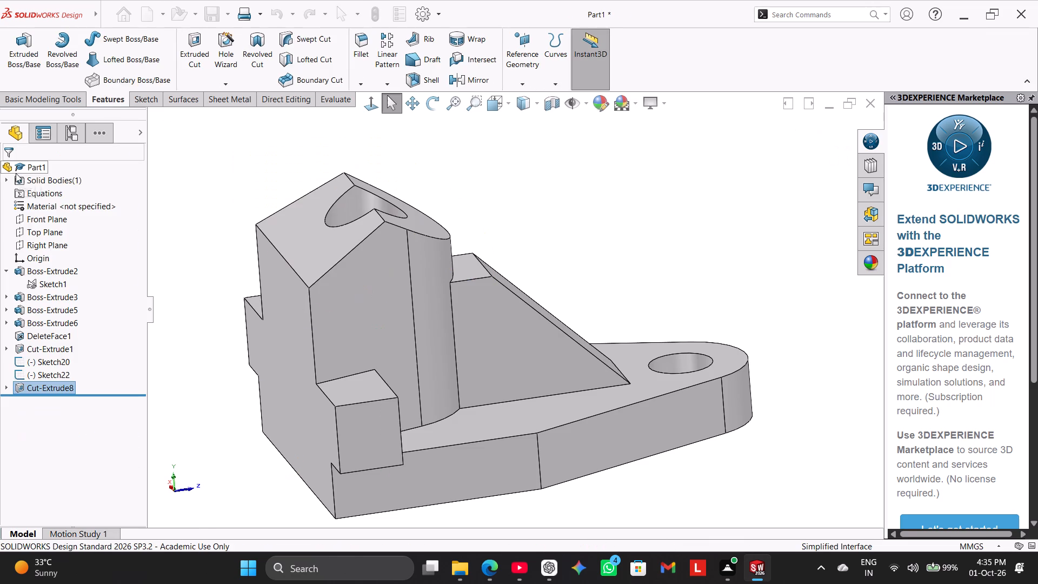
left_click(216, 230)
Inspect the double-sloped boss top from several angles and start a new sketch on the Front Plane.
right_click_drag(179, 306, 350, 208)
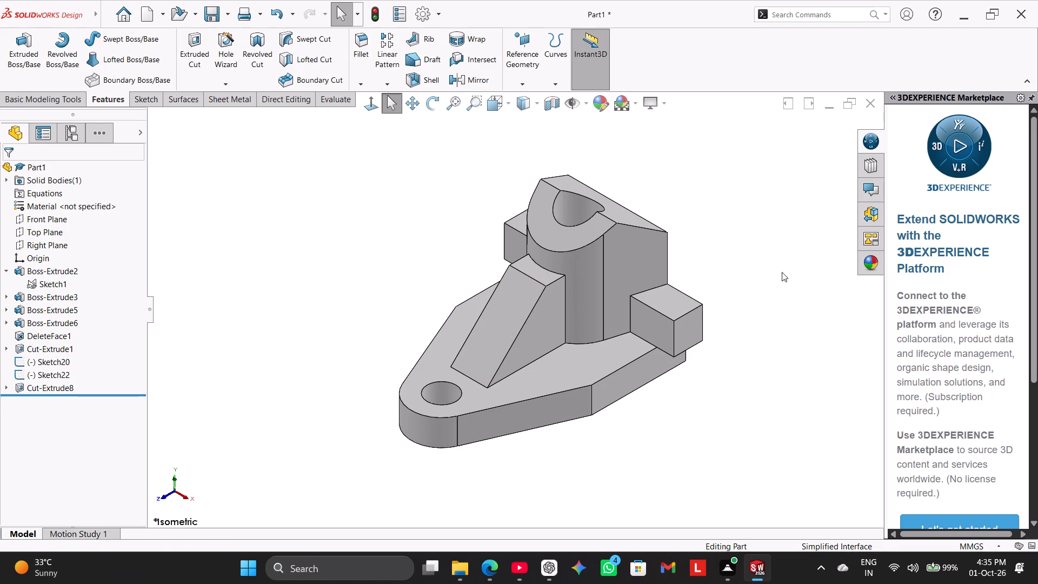
middle_click_drag(765, 273, 636, 351)
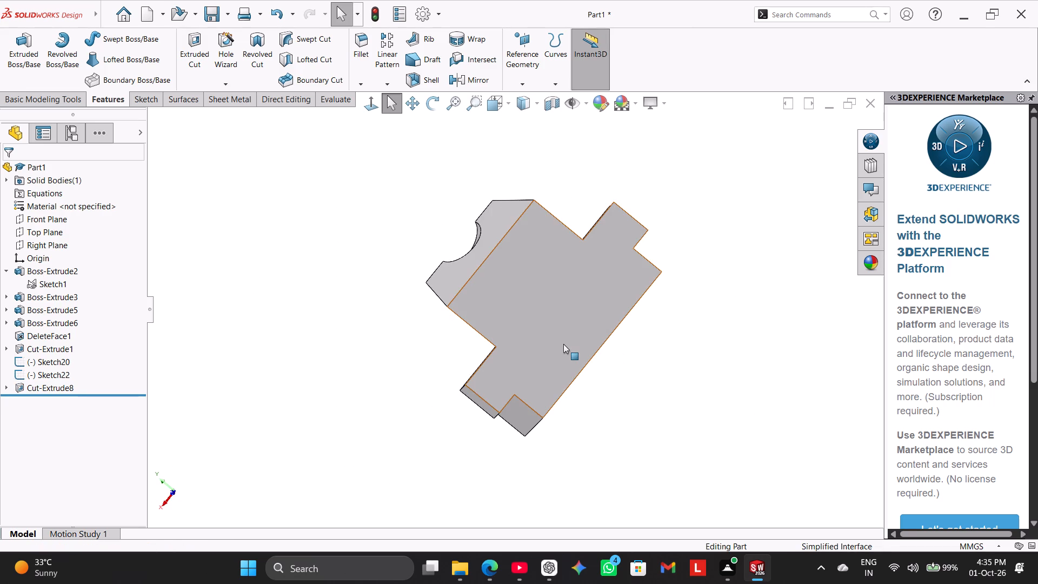
middle_click_drag(405, 344, 589, 334)
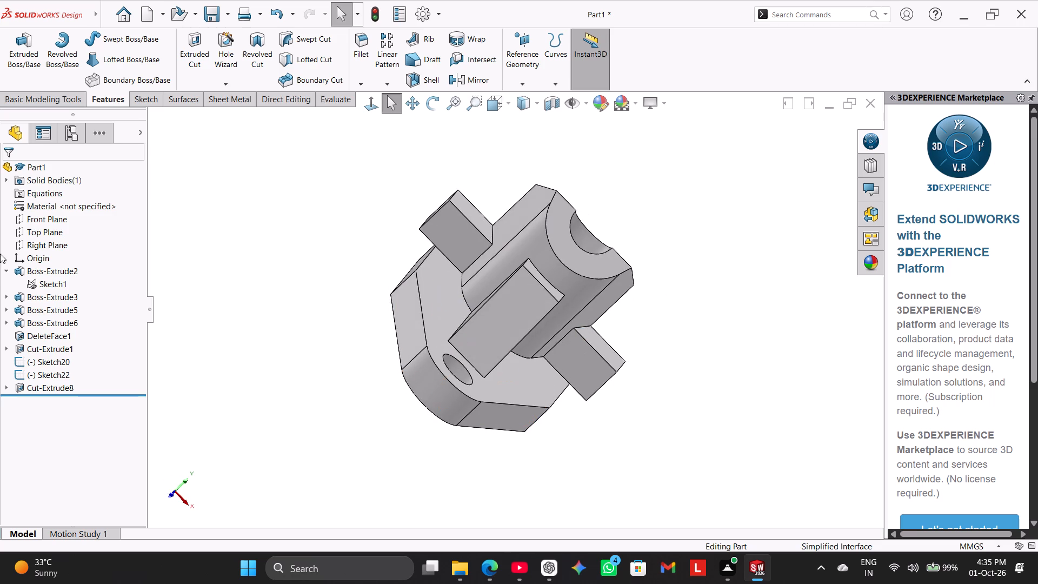
left_click(41, 224)
left_click(63, 203)
left_click(53, 221)
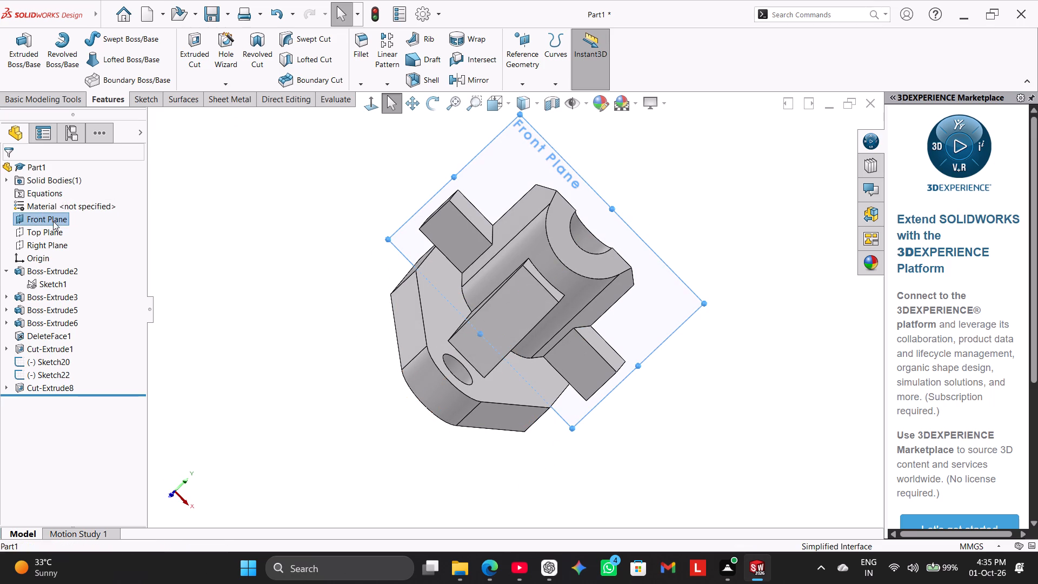
left_click(63, 207)
left_click(192, 223)
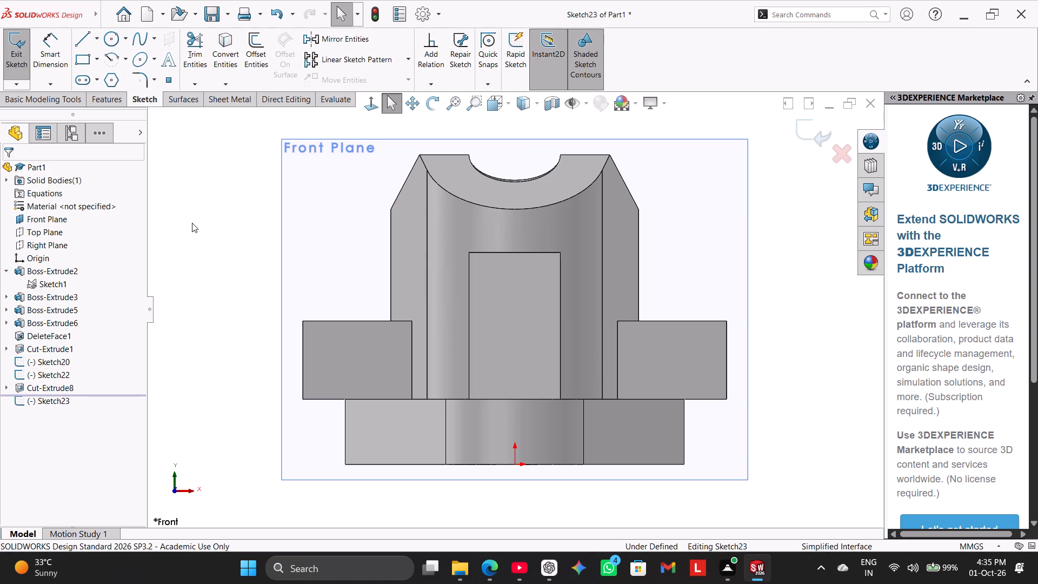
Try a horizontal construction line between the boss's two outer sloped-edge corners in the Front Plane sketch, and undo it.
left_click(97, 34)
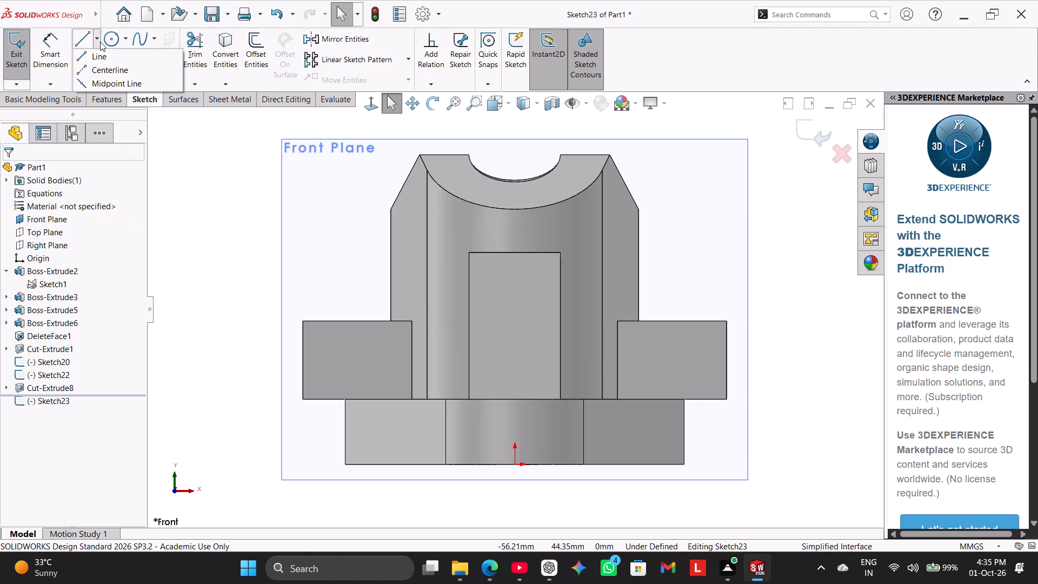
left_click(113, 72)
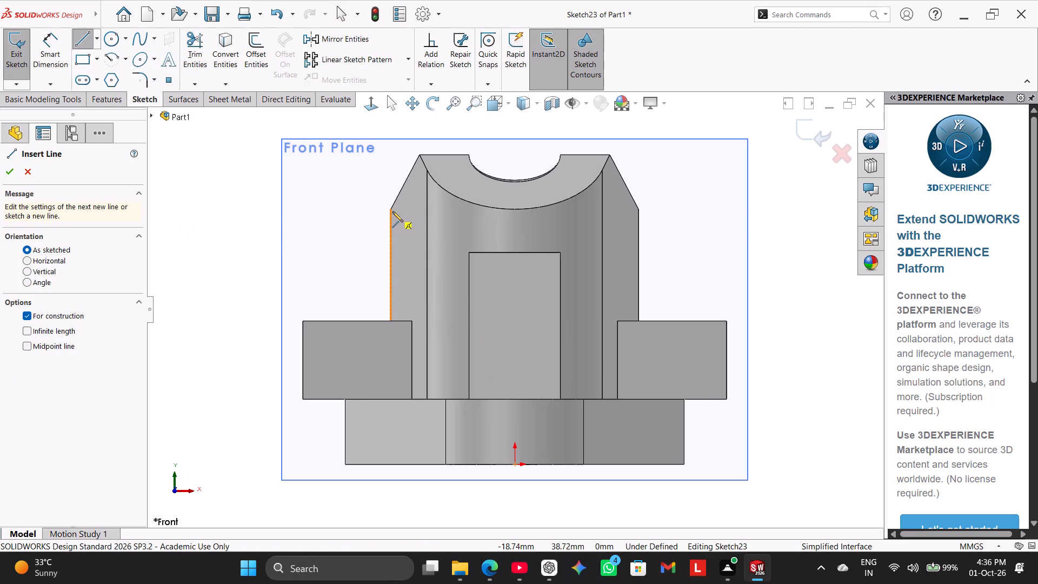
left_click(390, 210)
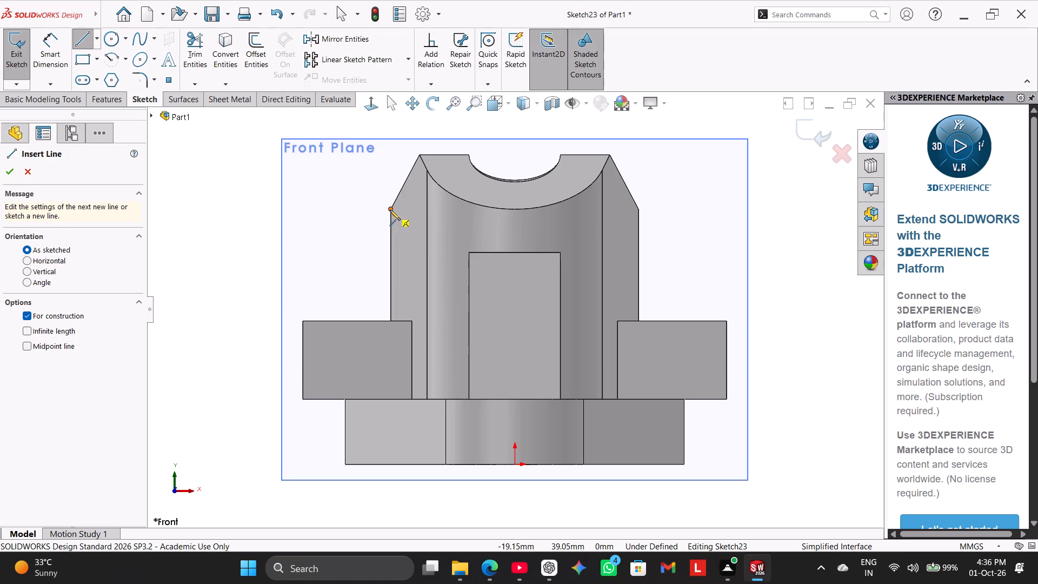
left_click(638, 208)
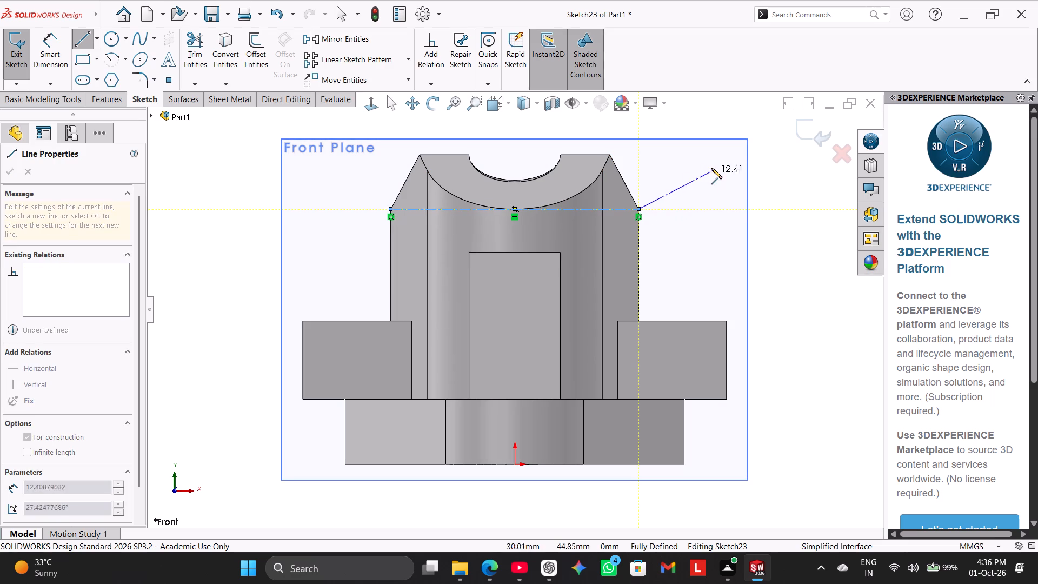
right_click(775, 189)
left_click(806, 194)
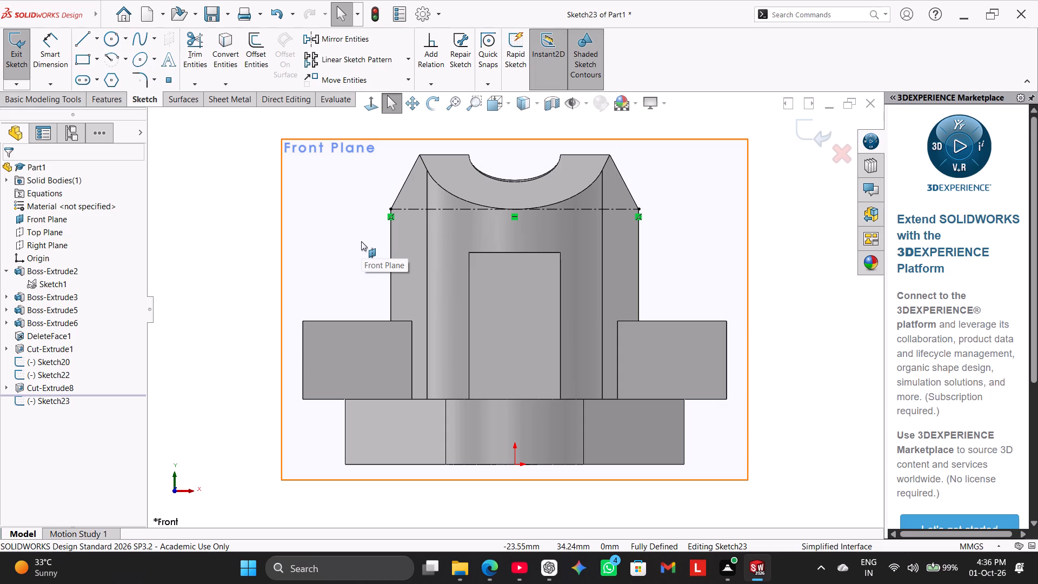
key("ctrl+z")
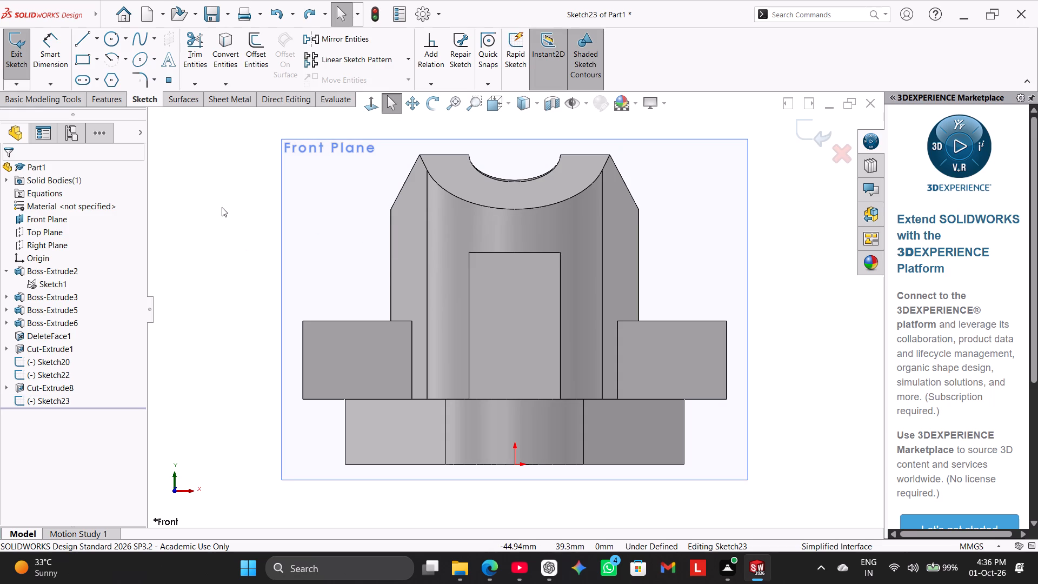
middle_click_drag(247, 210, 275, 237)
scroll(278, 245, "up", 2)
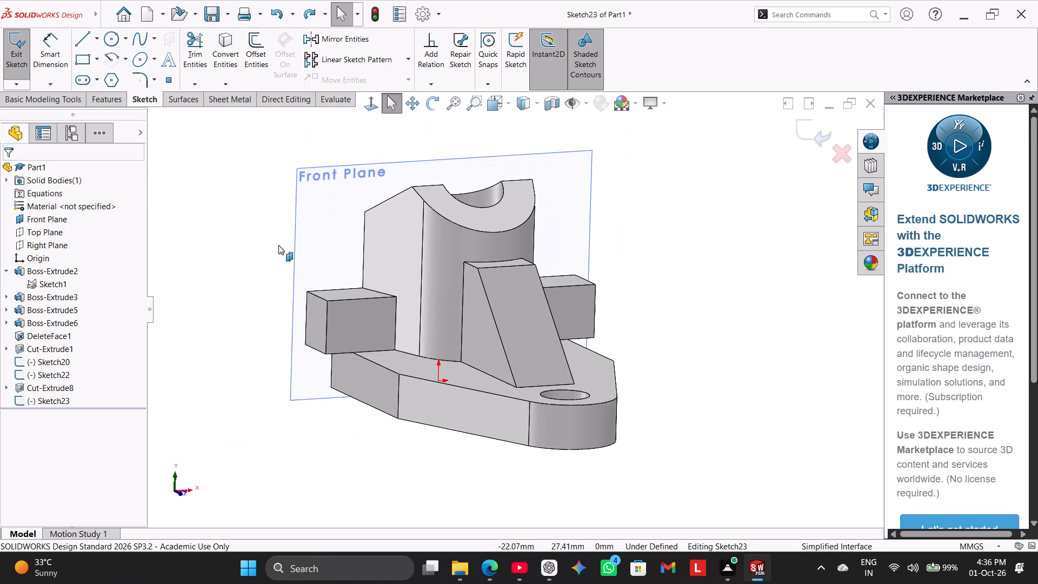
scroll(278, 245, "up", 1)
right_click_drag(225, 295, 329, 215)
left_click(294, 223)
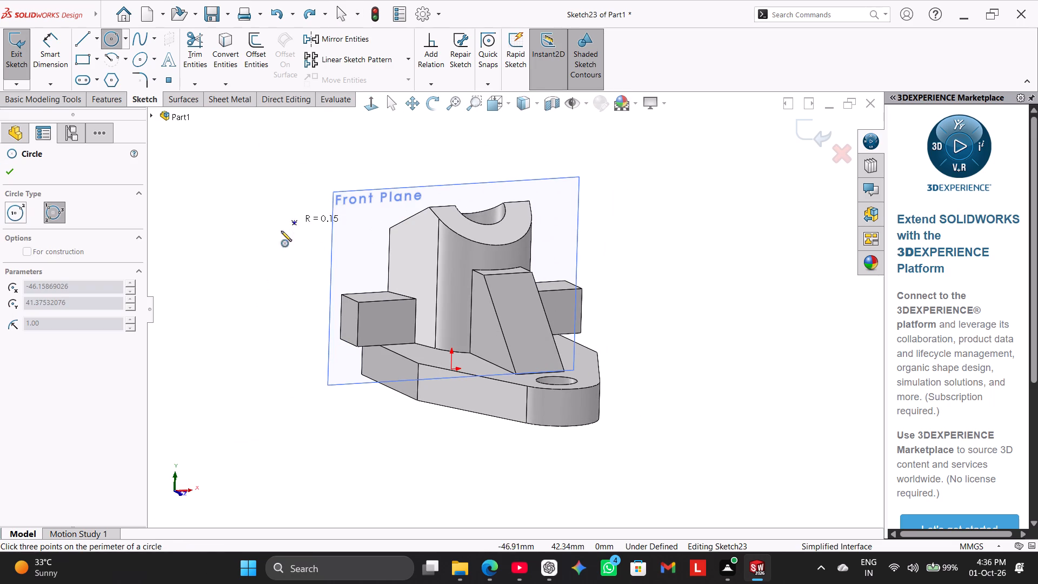
Exit the empty Front Plane sketch and hide the Front Plane, leaving the bracket in isometric view.
left_click(19, 67)
right_click_drag(240, 263, 392, 159)
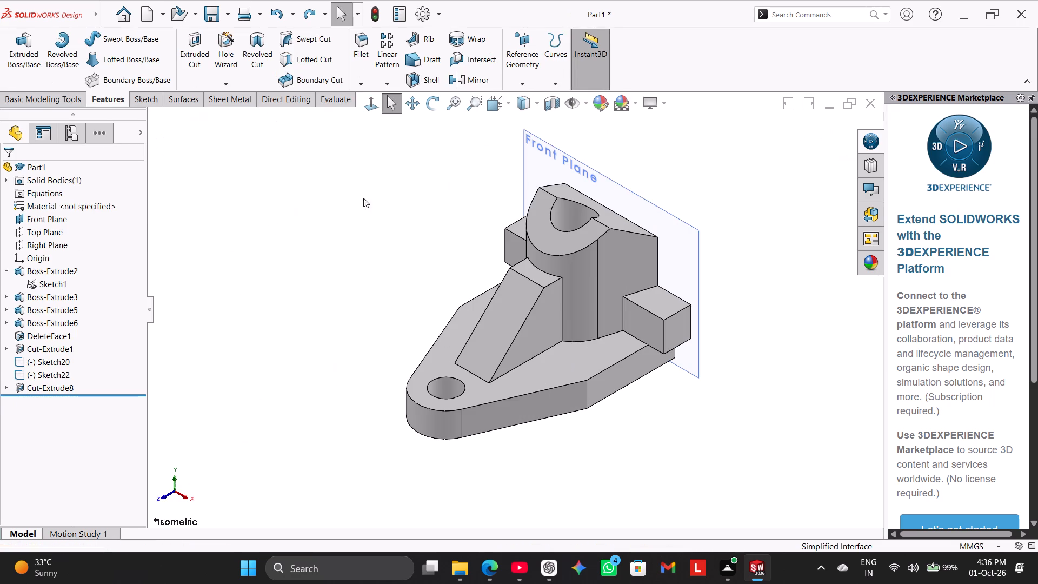
left_click(412, 241)
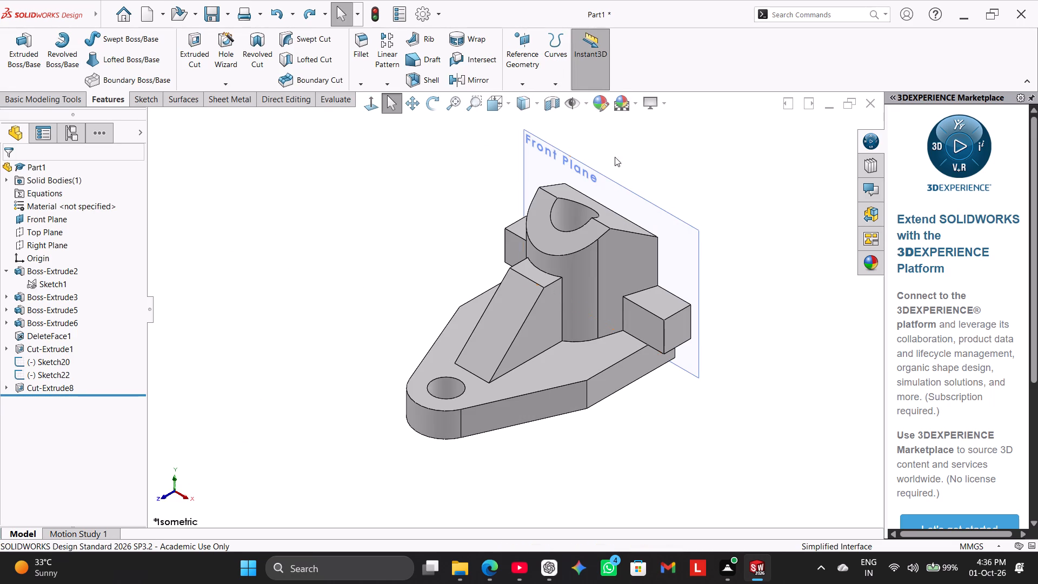
right_click(574, 164)
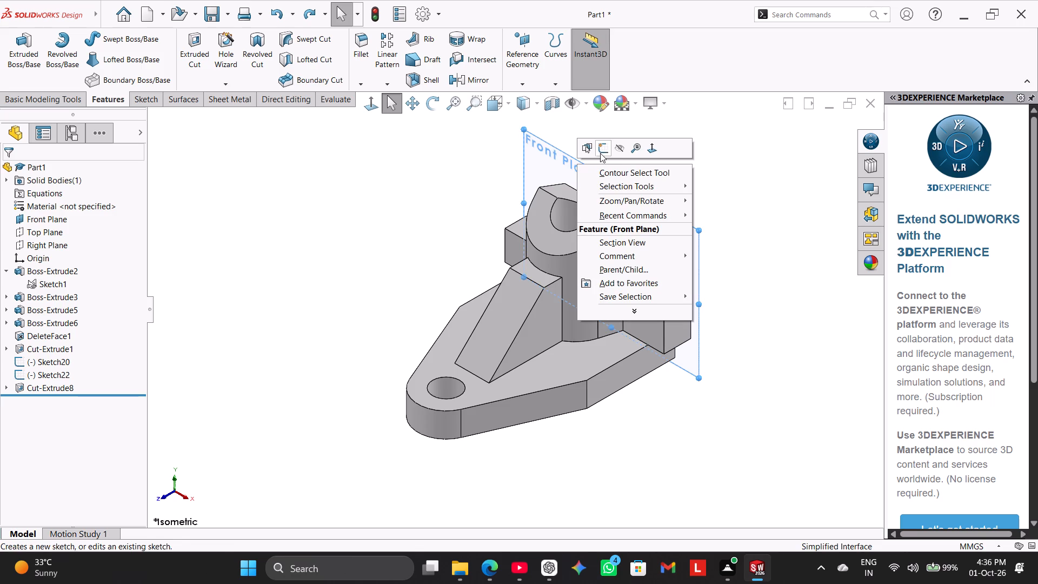
left_click(619, 145)
right_click_drag(212, 316, 409, 221)
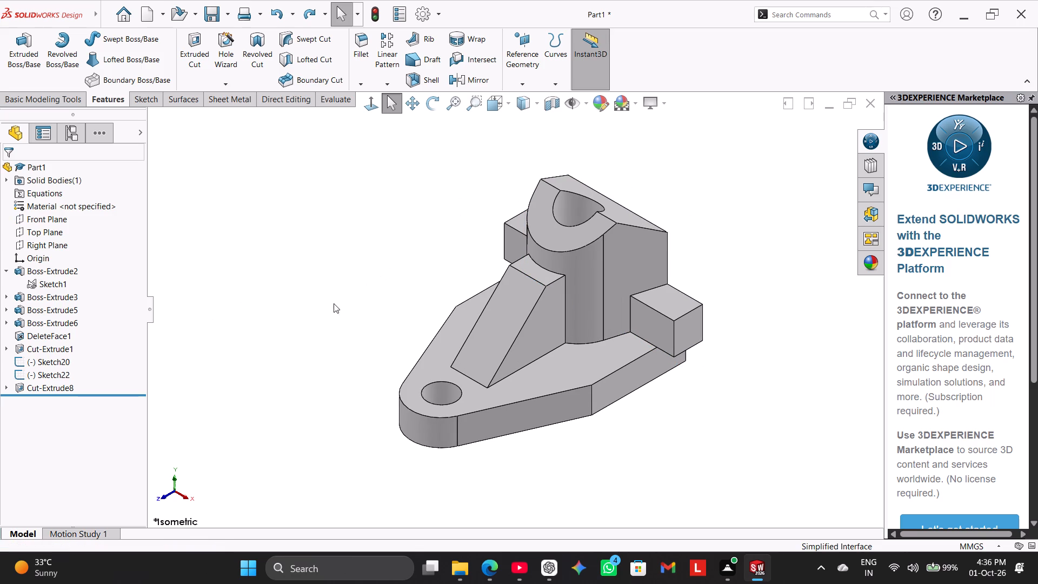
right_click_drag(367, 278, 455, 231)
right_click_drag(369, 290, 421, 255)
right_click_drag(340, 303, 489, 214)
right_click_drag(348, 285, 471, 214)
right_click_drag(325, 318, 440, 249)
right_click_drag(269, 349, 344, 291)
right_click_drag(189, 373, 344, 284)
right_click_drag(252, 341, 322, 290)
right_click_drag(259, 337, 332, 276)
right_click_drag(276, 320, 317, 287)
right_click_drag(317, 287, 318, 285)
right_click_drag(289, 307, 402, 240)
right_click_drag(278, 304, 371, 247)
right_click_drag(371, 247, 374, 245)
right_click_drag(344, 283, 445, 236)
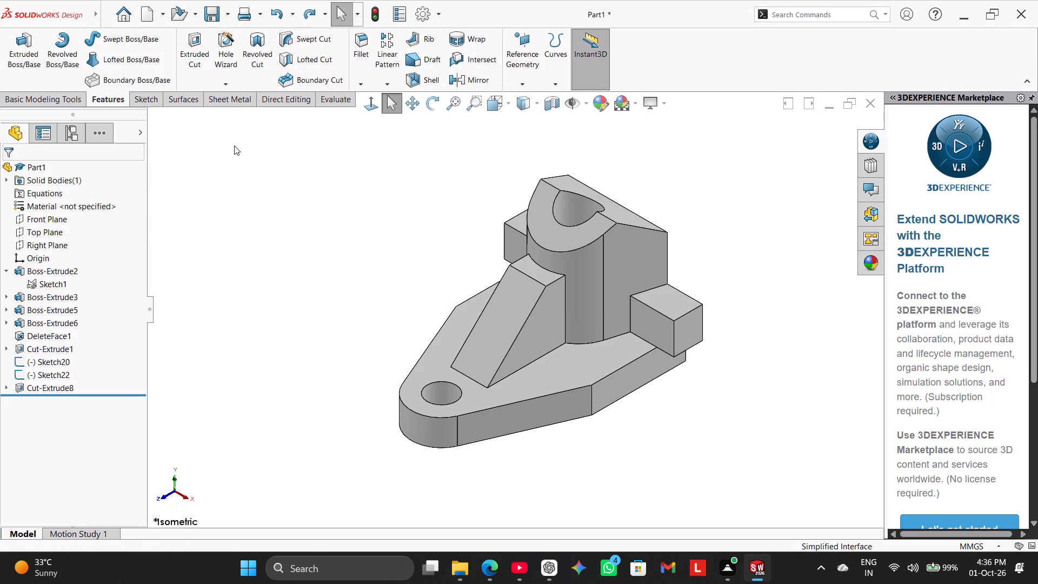
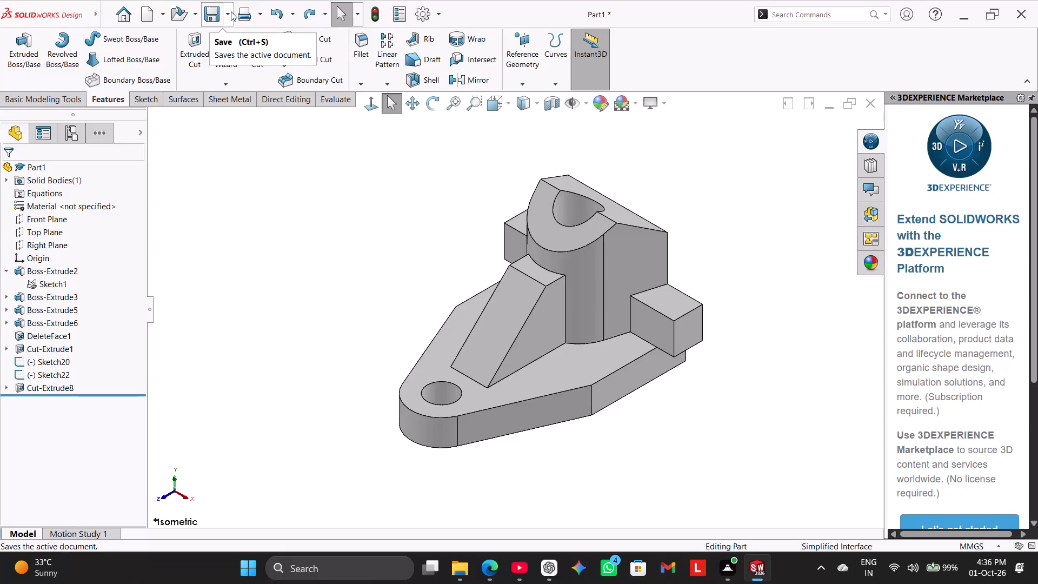
Save the part as a SOLIDWORKS Part in the Internship Works folder, replacing the default file name with the copied text.
left_click(231, 11)
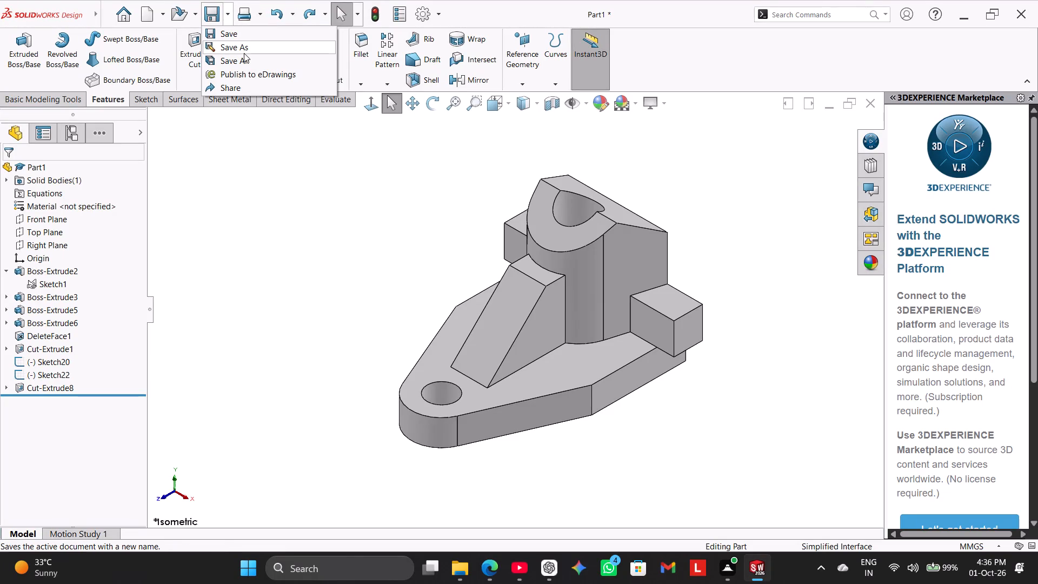
left_click(244, 50)
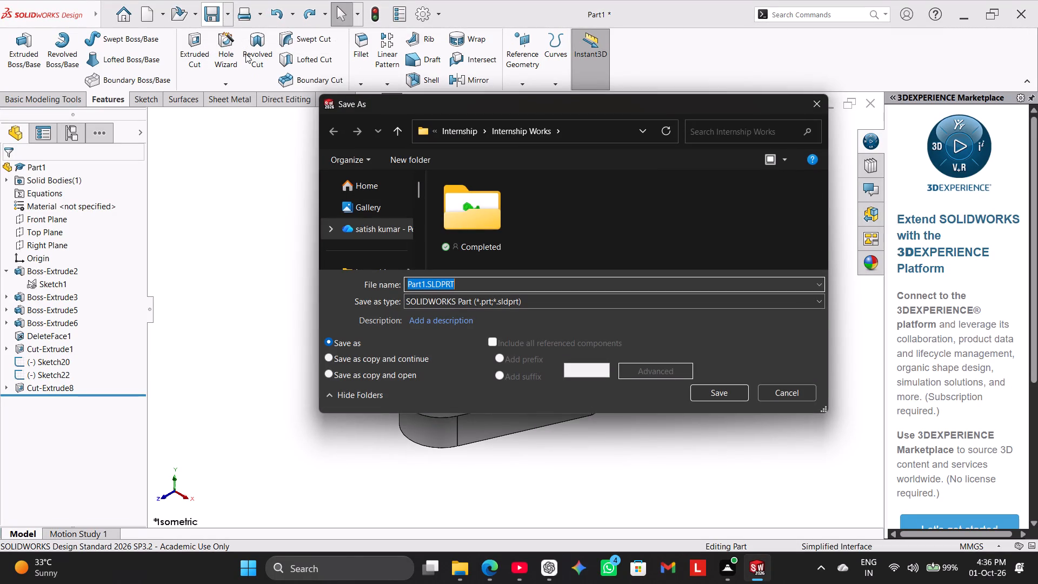
key("ctrl+v")
key("ctrl+v")
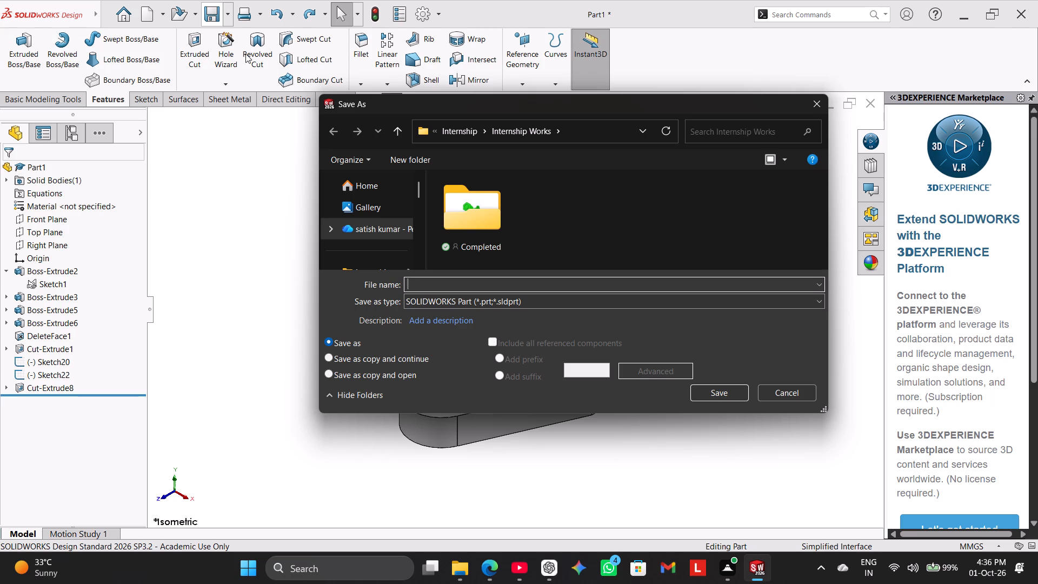